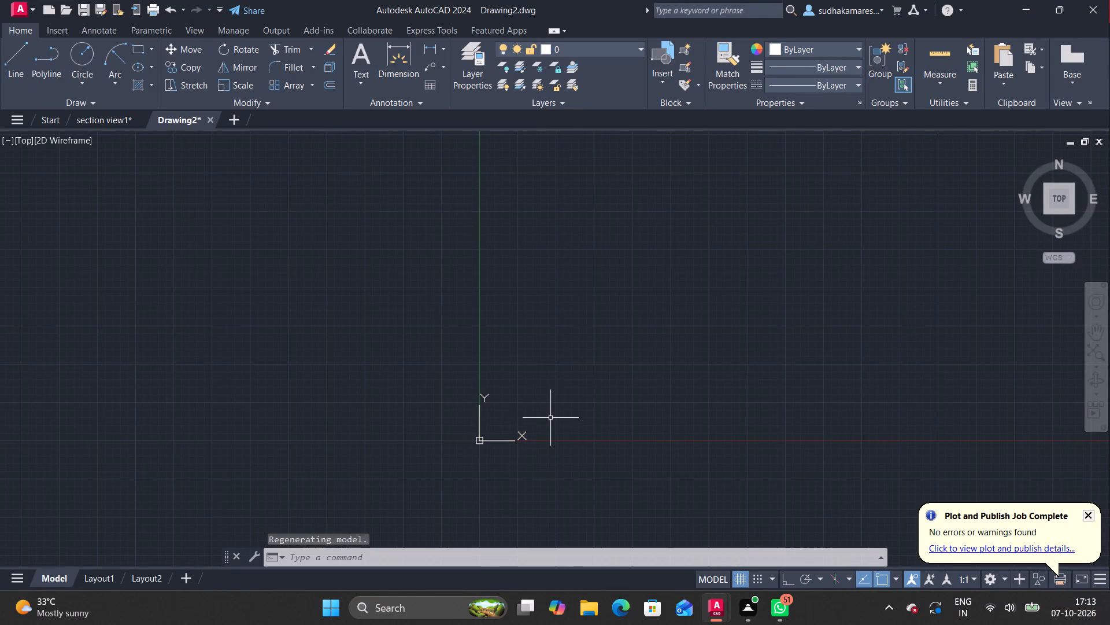
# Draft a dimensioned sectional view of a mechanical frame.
# Configure the drawing units to decimal lengths with precision 0 and millimetres as the insertion scale.
pyautogui.scroll(3, 551, 416)
pyautogui.scroll(2, 430, 417)
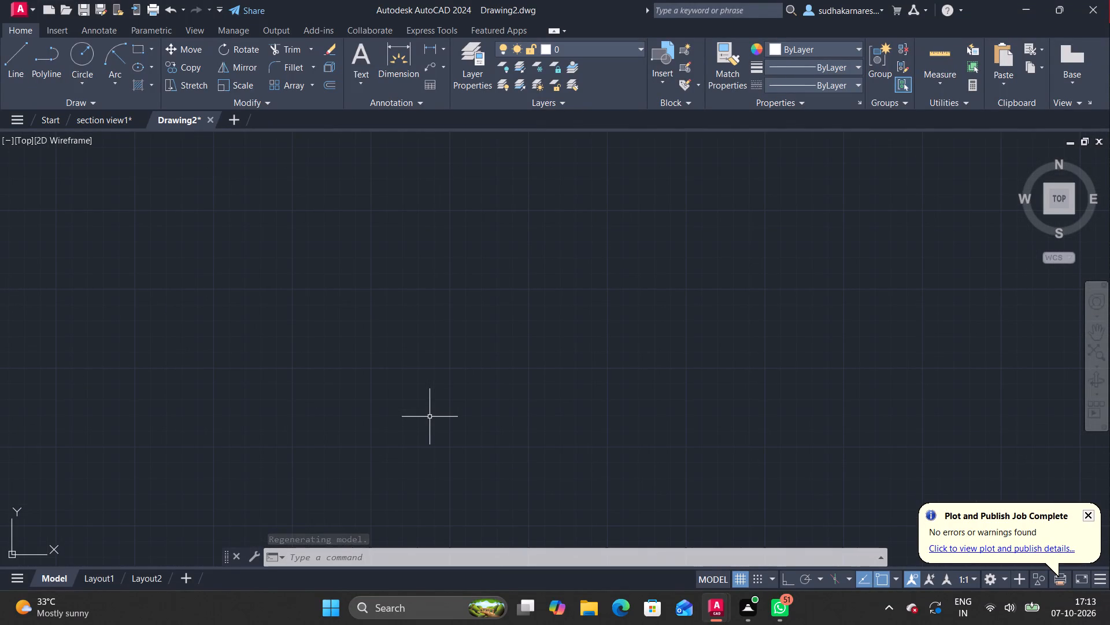
pyautogui.write('un')
pyautogui.press('space')
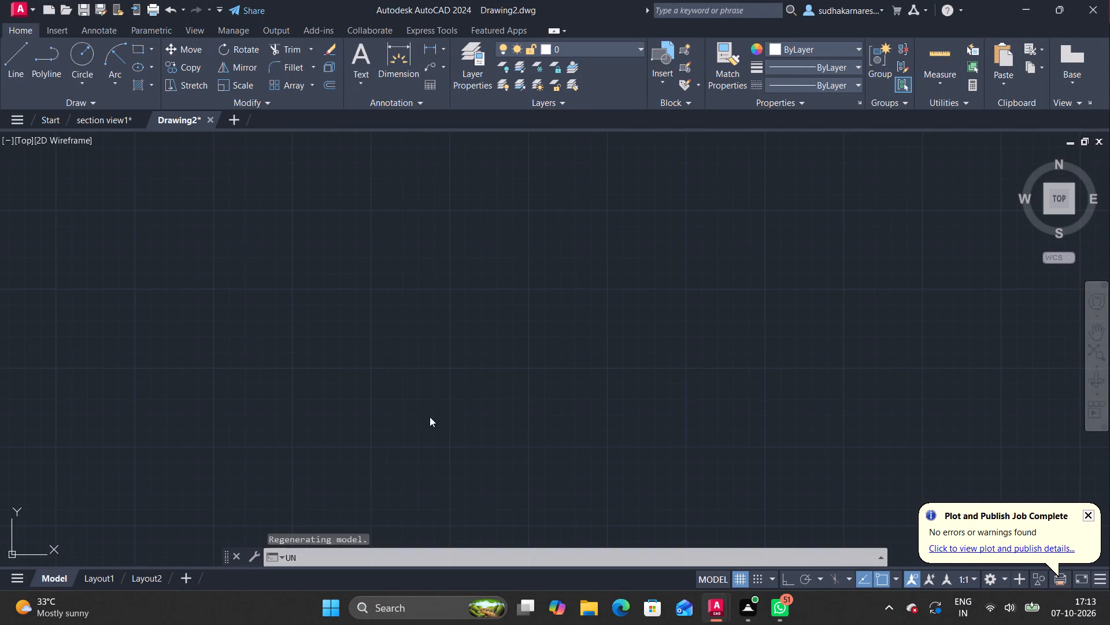
pyautogui.click(510, 234)
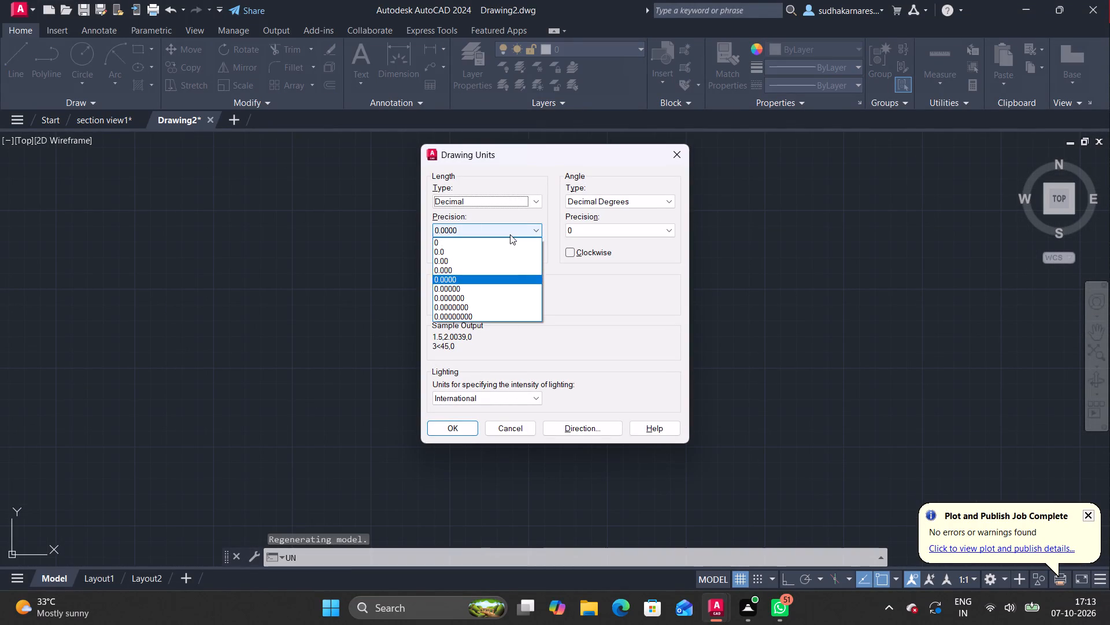
pyautogui.click(503, 240)
pyautogui.click(489, 299)
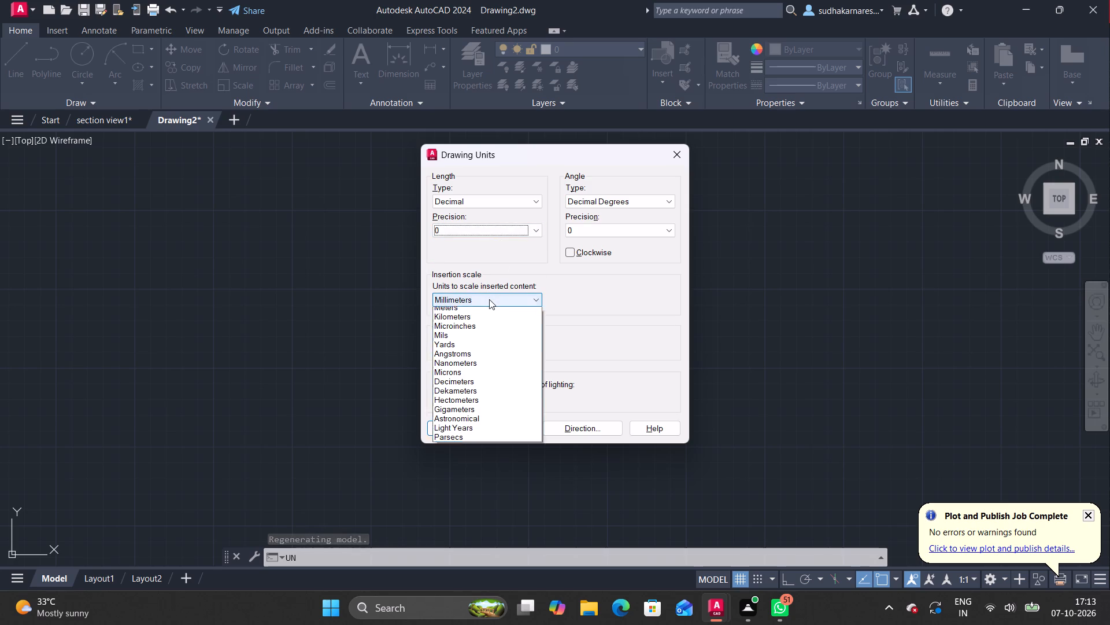
pyautogui.click(463, 356)
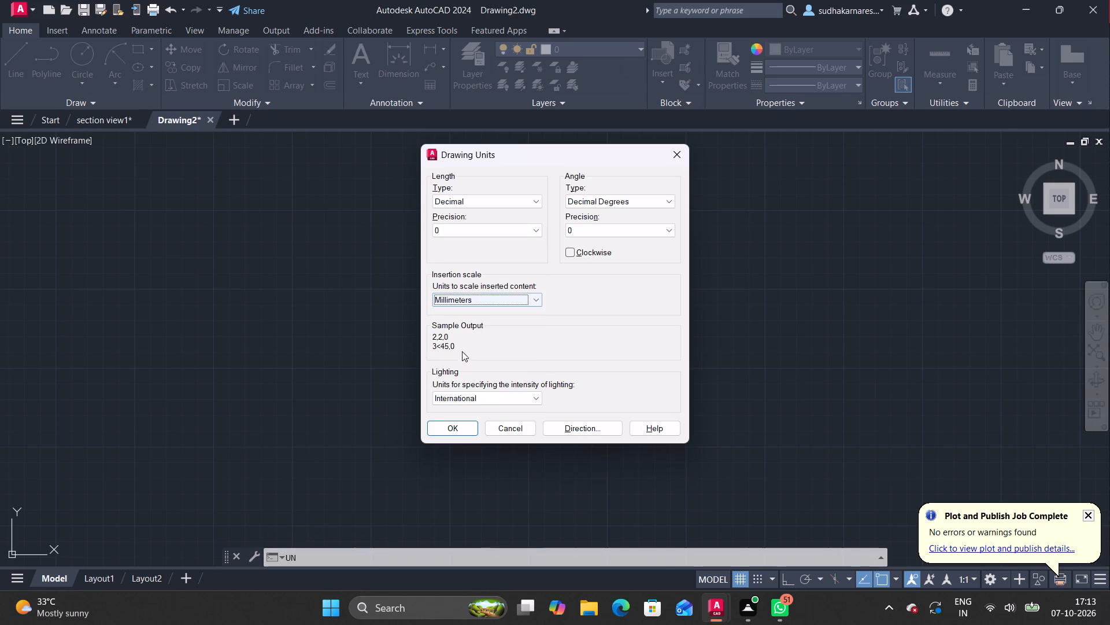
pyautogui.click(509, 201)
pyautogui.click(509, 221)
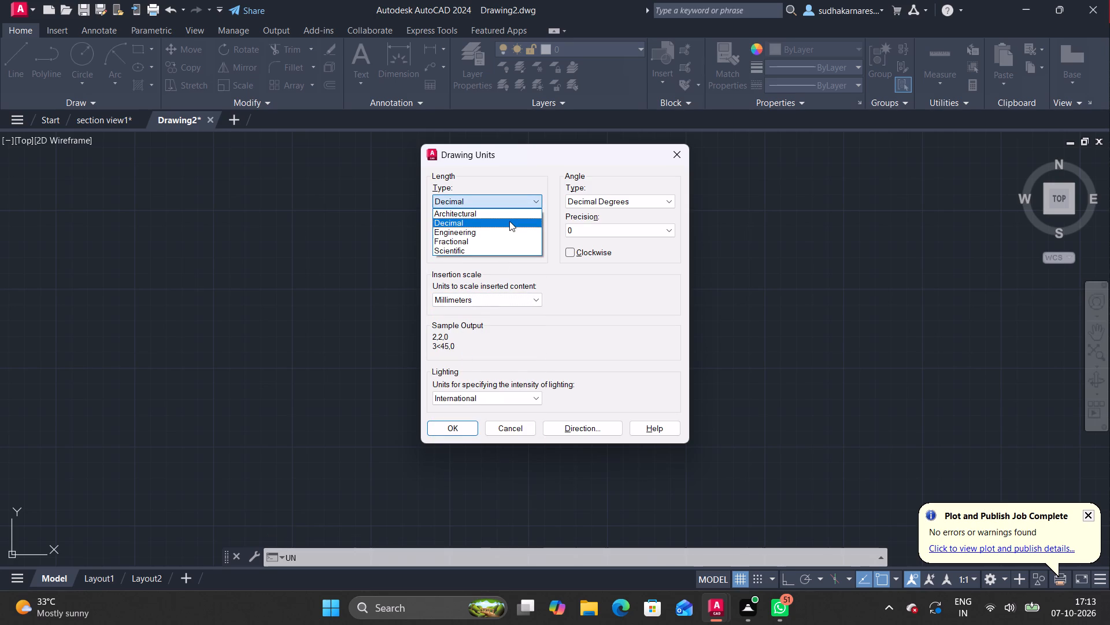
pyautogui.click(457, 428)
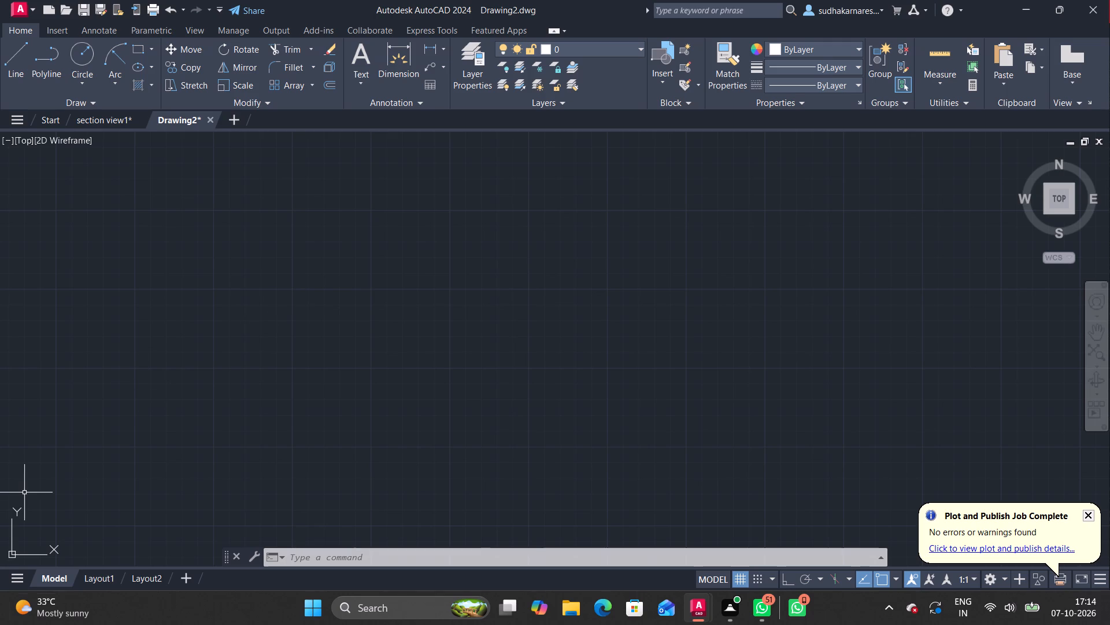
# Load the CENTER2 linetype from acadiso.lin into the drawing.
pyautogui.click(837, 82)
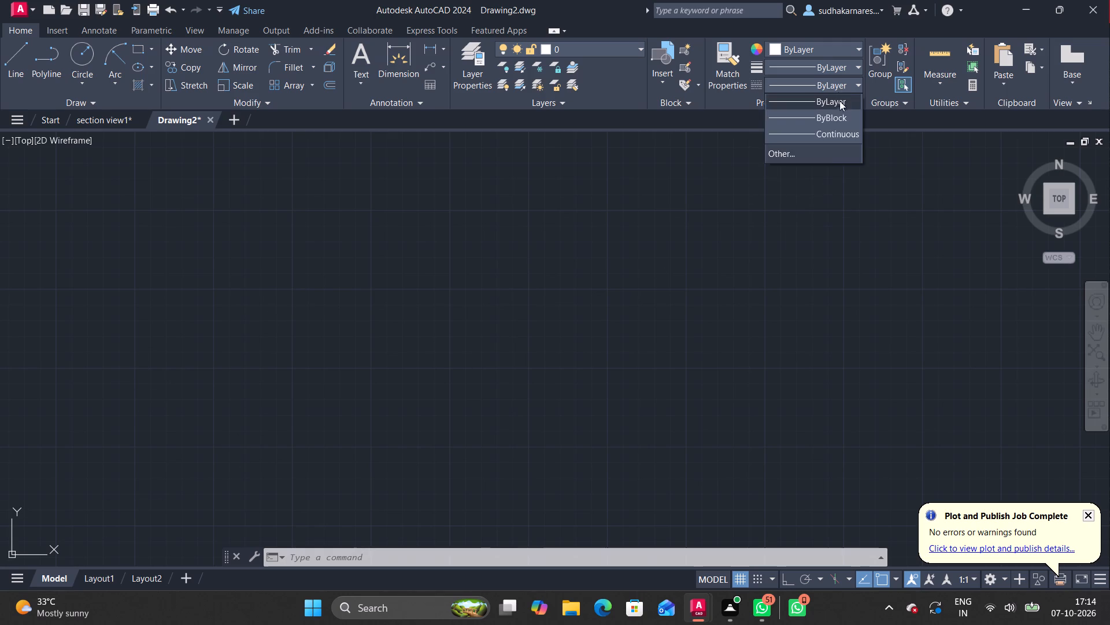
pyautogui.click(782, 159)
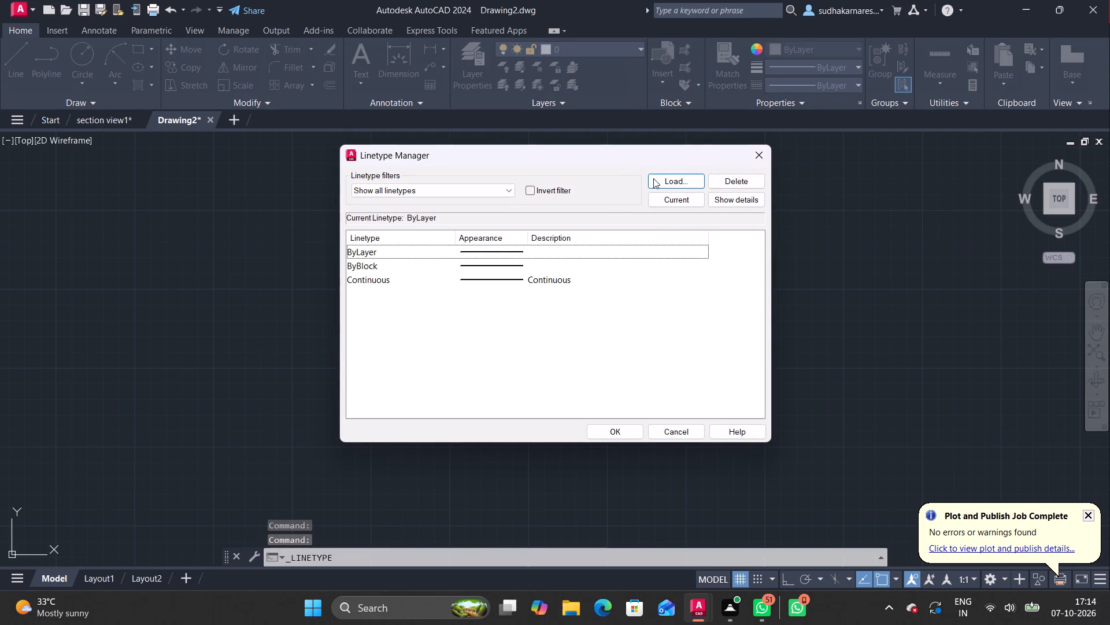
pyautogui.click(662, 181)
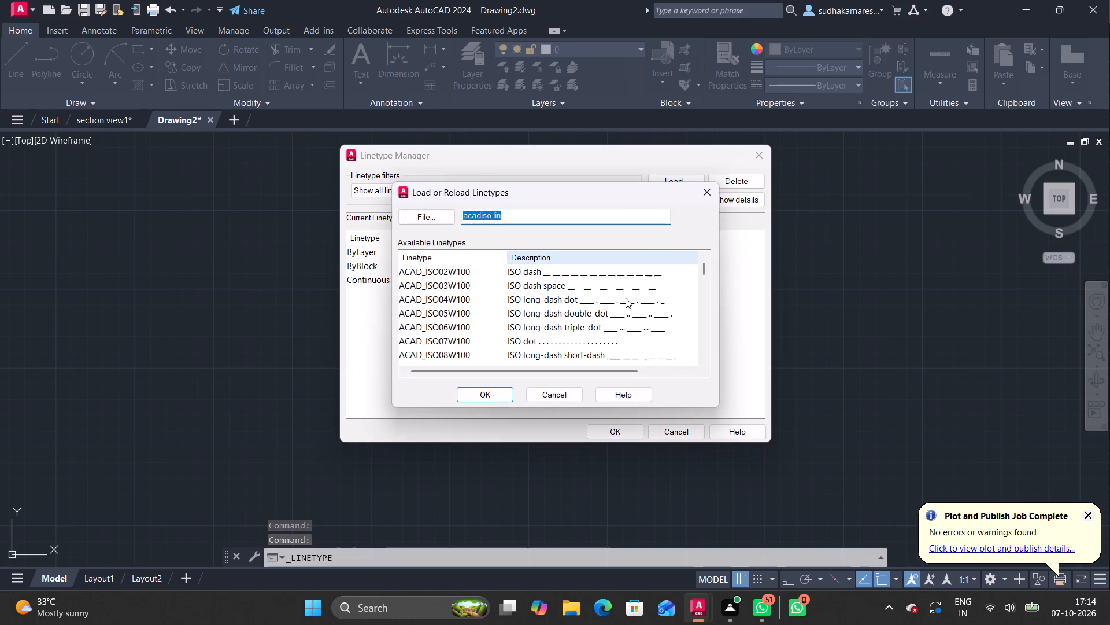
pyautogui.scroll(-6, 549, 327)
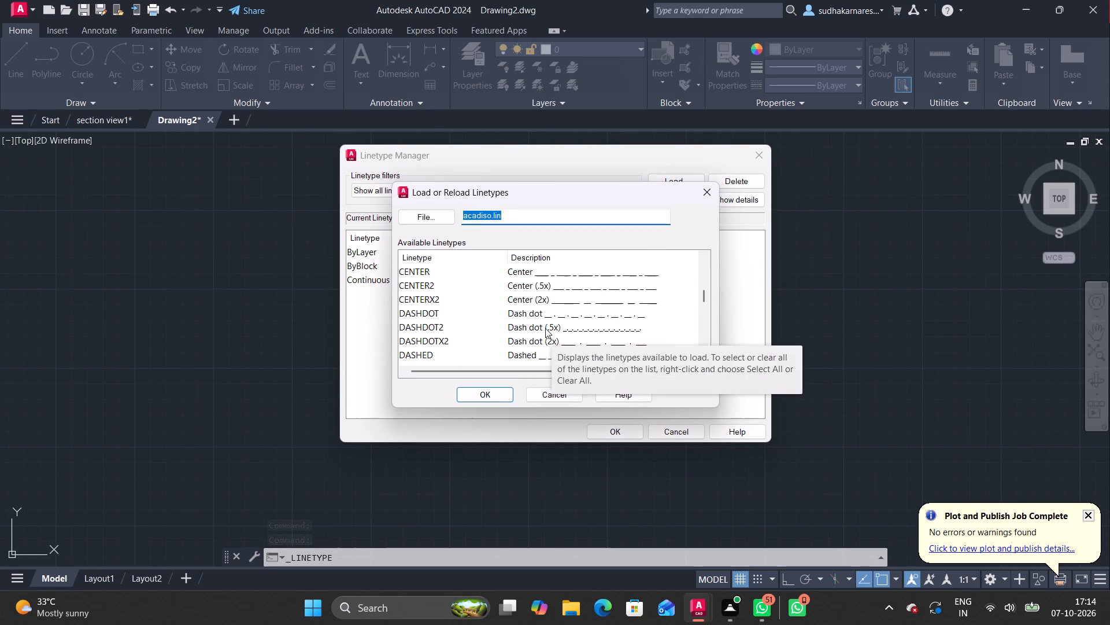
pyautogui.click(523, 286)
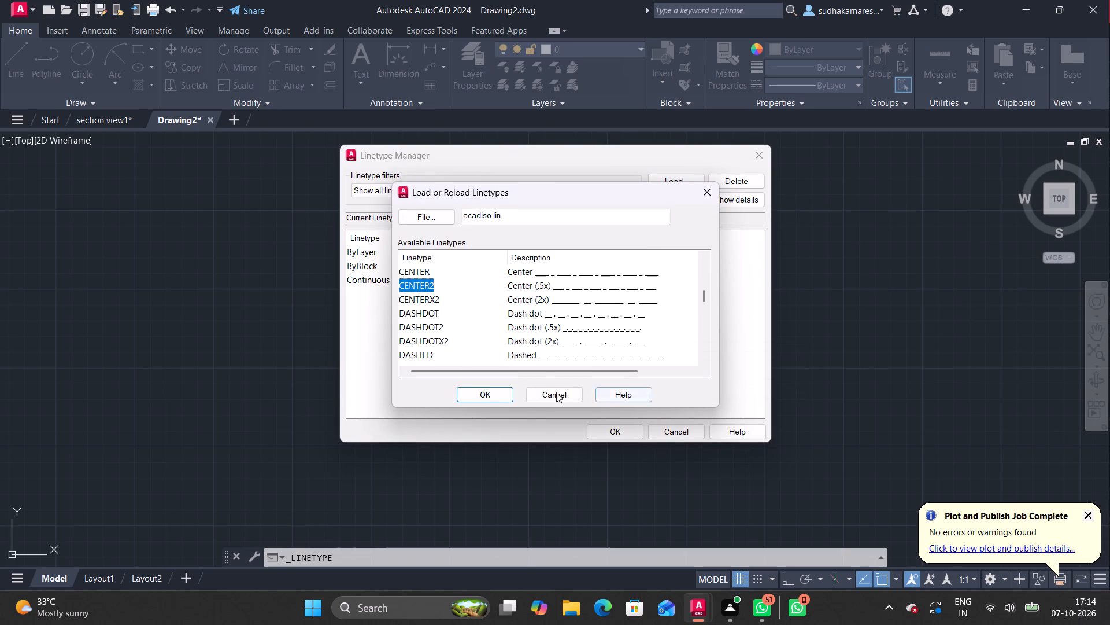
pyautogui.click(495, 392)
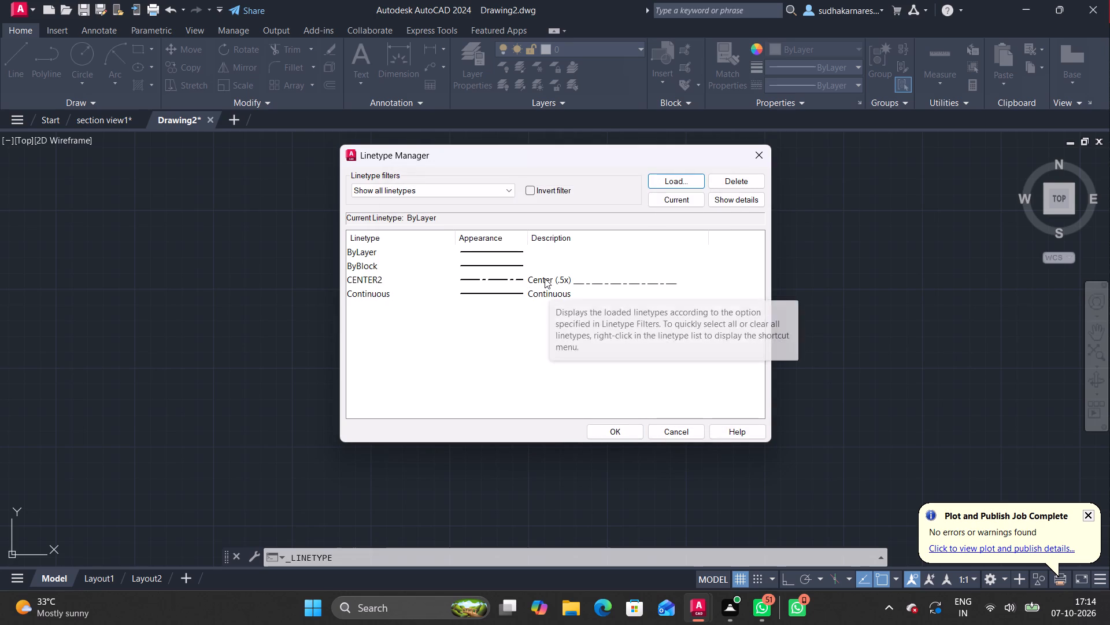
pyautogui.click(545, 278)
pyautogui.click(615, 431)
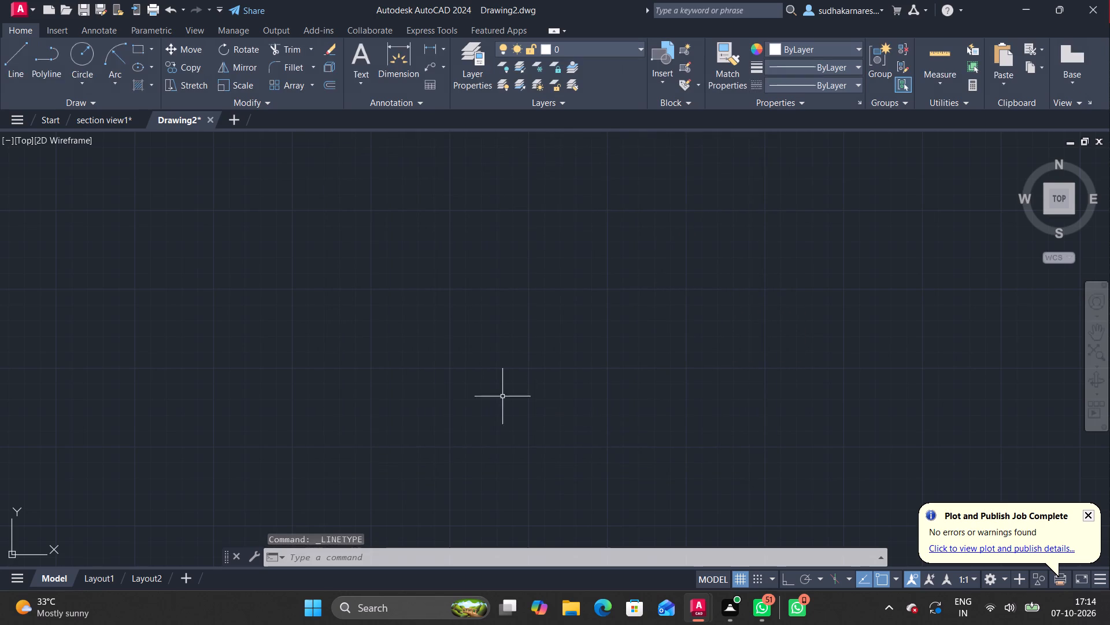
# Draw a long horizontal line across the middle of the empty drawing area.
pyautogui.write('l')
pyautogui.press('space')
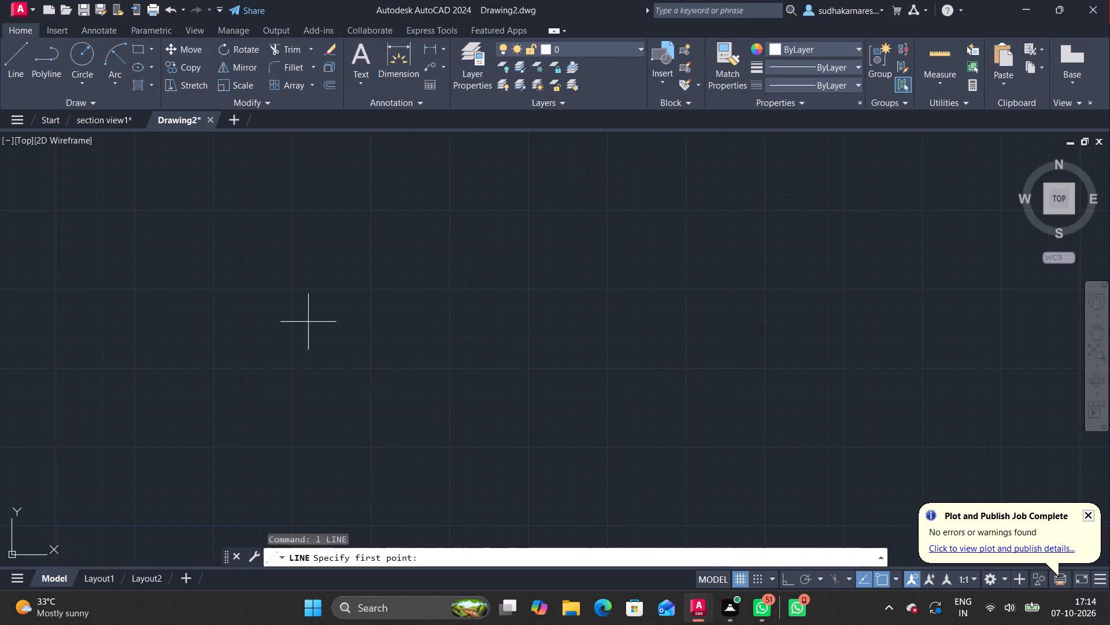
pyautogui.click(306, 321)
pyautogui.click(846, 321)
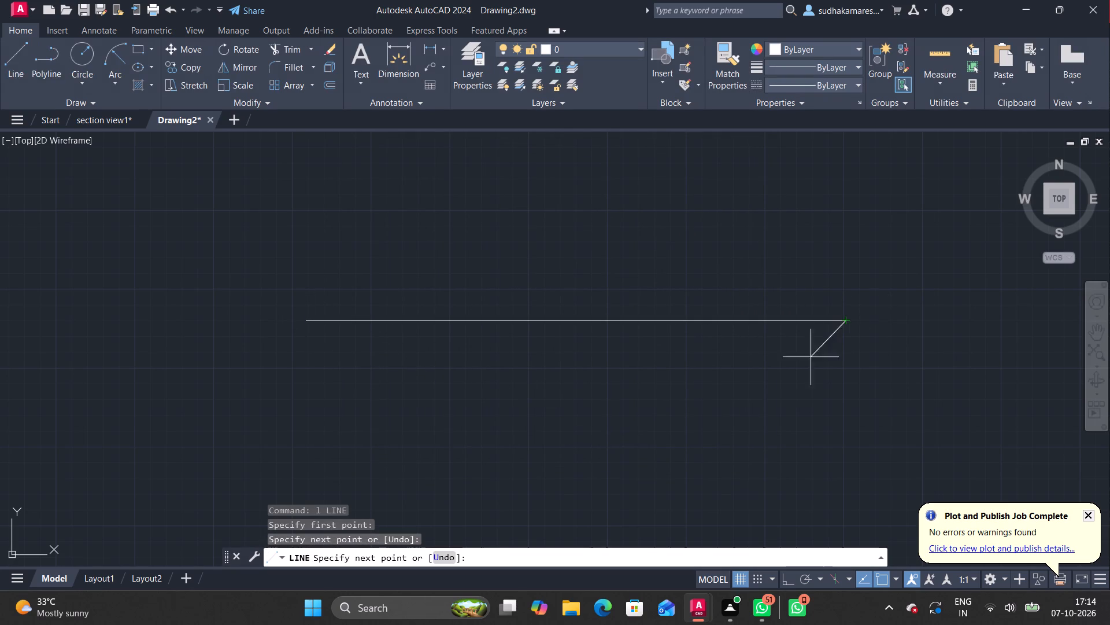
pyautogui.press('Escape')
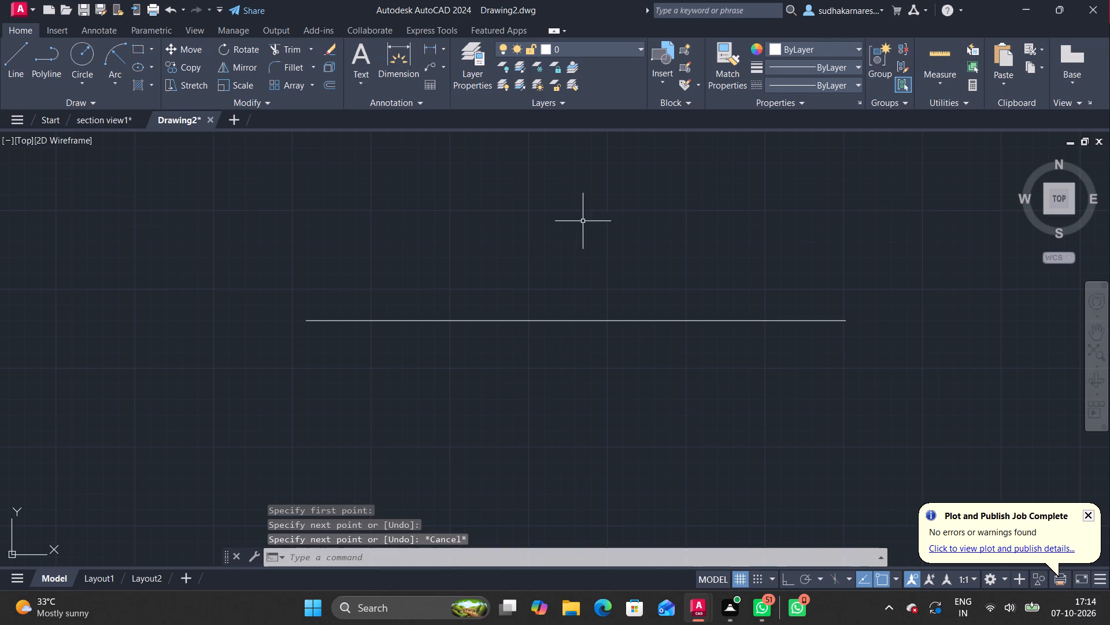
# Draw a vertical line about 4500 mm long with Ortho on, crossing the horizontal line near its midpoint.
pyautogui.press('space')
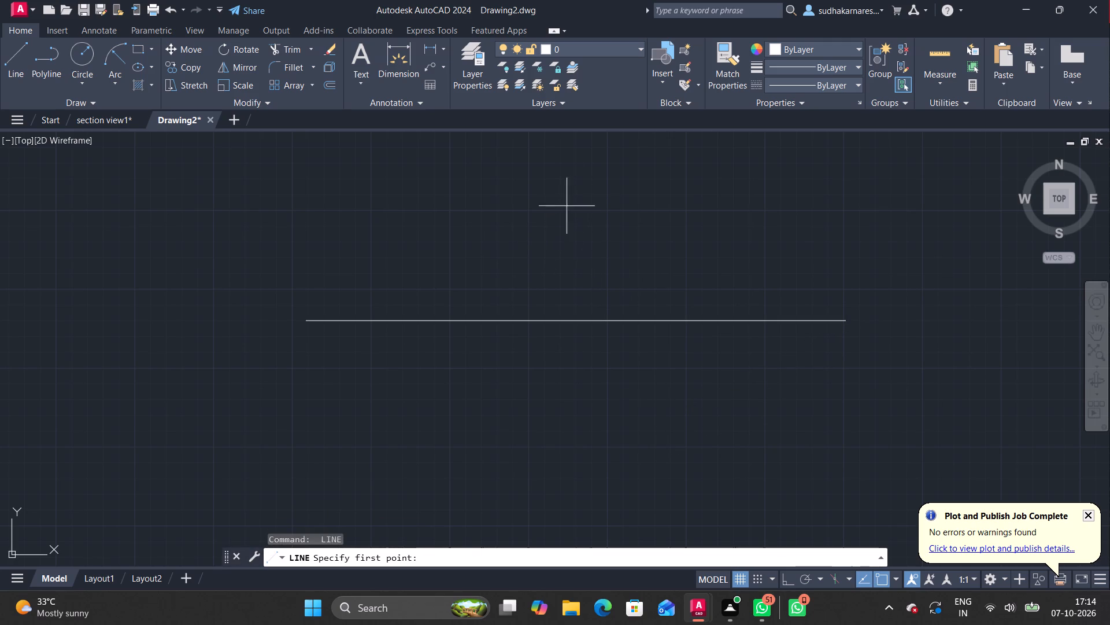
pyautogui.click(570, 181)
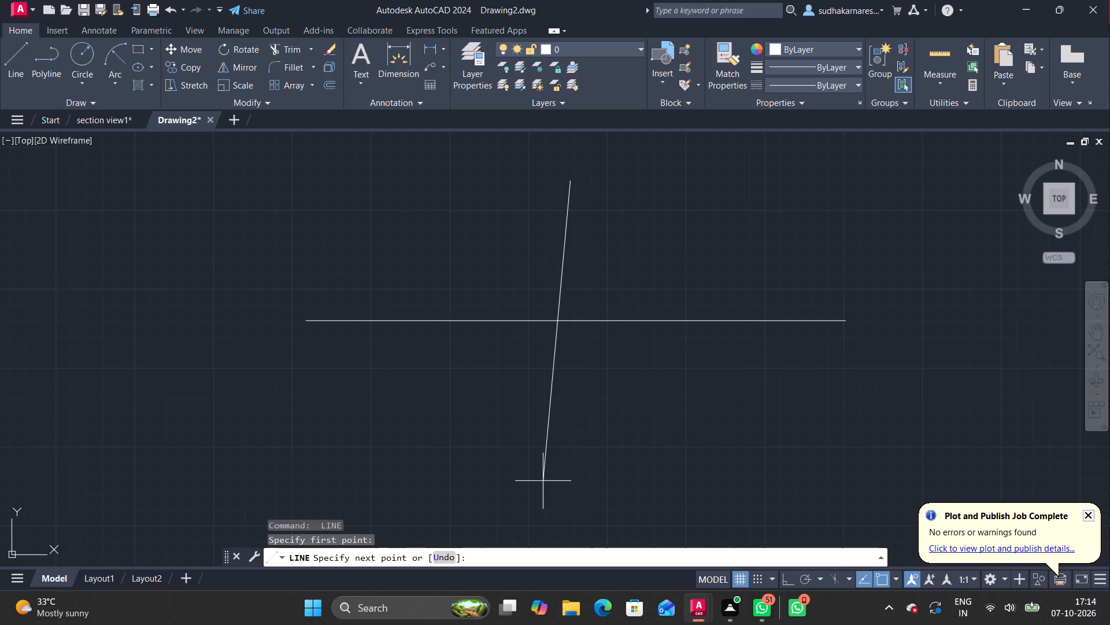
pyautogui.press('F8')
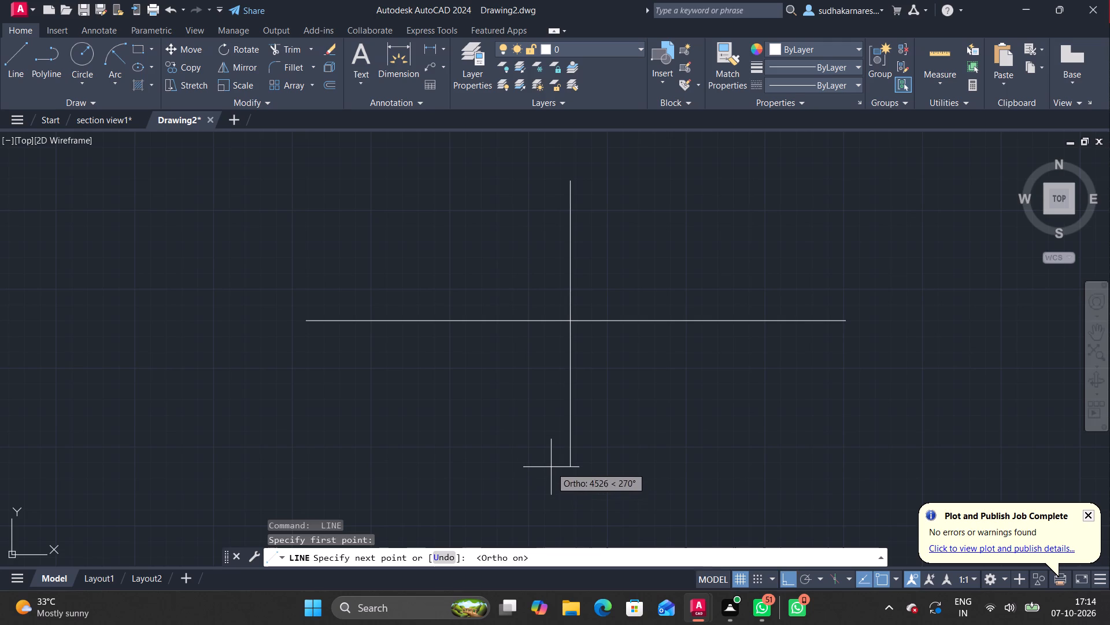
pyautogui.click(549, 462)
pyautogui.press('Escape')
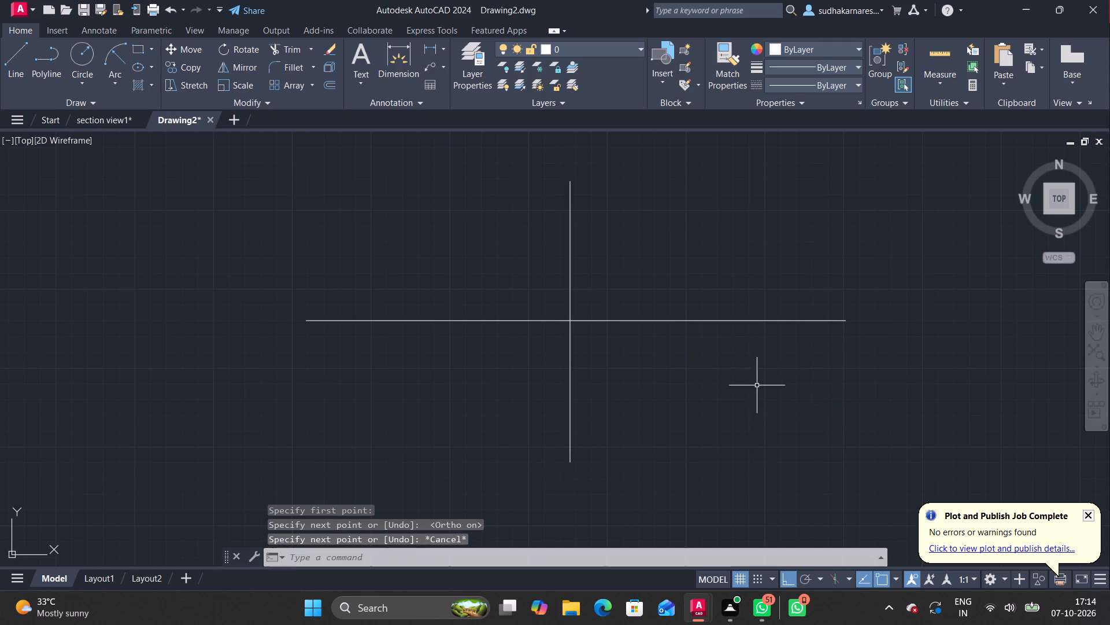
# Assign the CENTER2 linetype to both the horizontal and the vertical line.
pyautogui.click(625, 321)
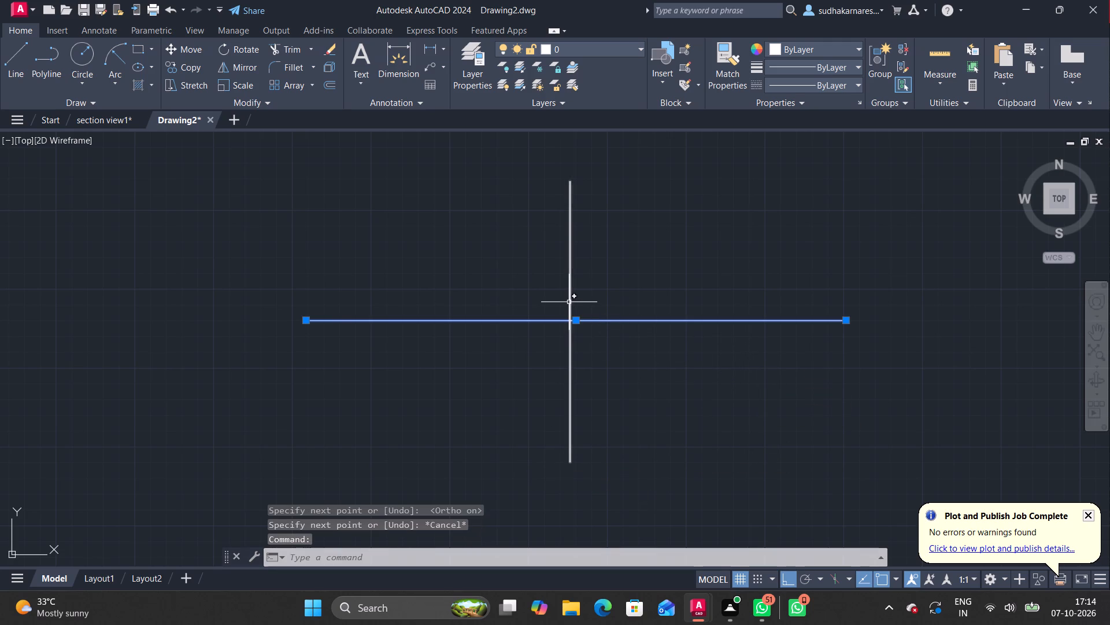
pyautogui.click(569, 295)
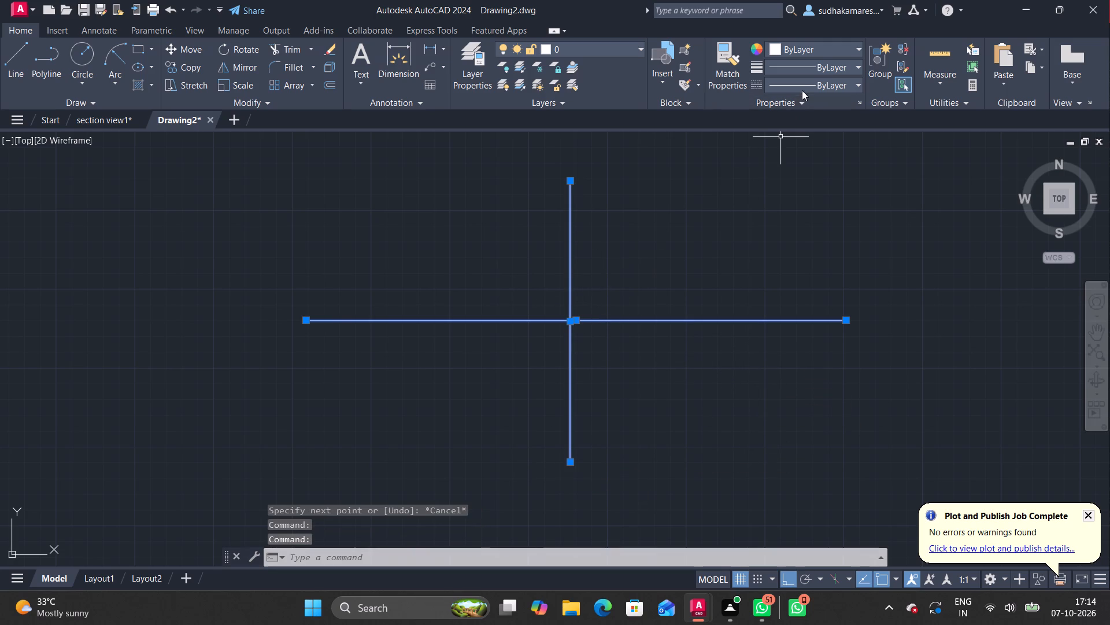
pyautogui.click(802, 87)
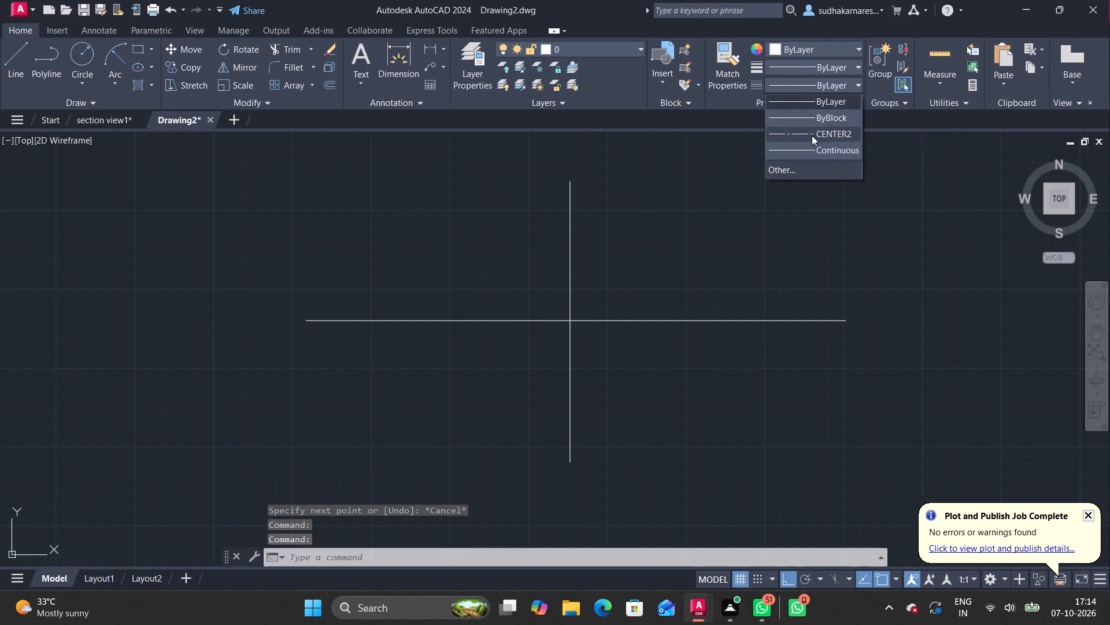
pyautogui.click(810, 131)
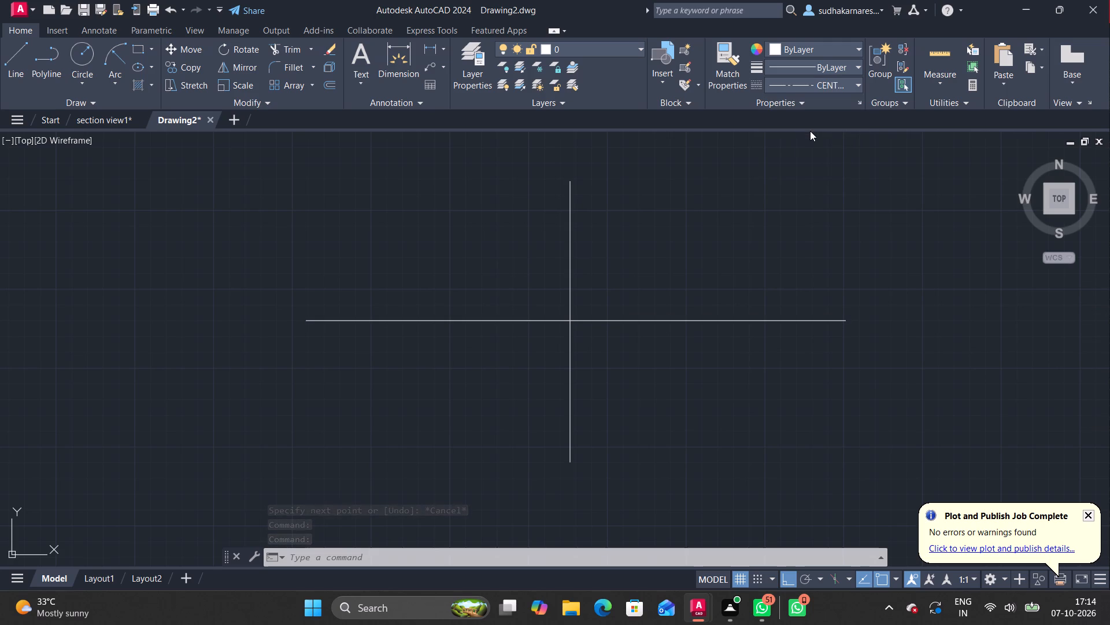
pyautogui.click(812, 85)
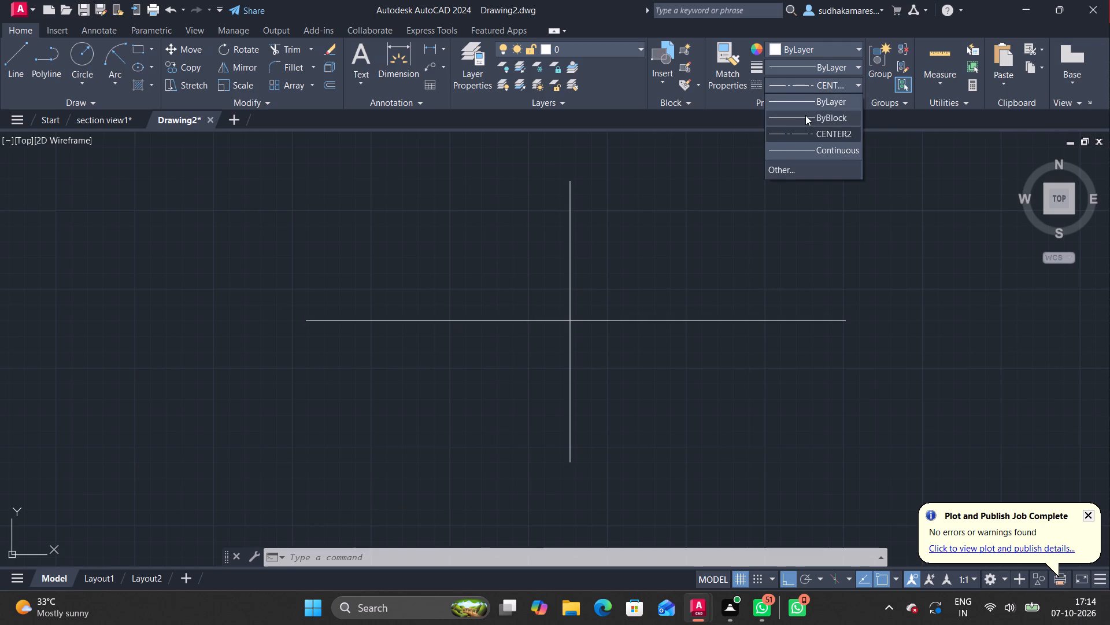
pyautogui.click(811, 134)
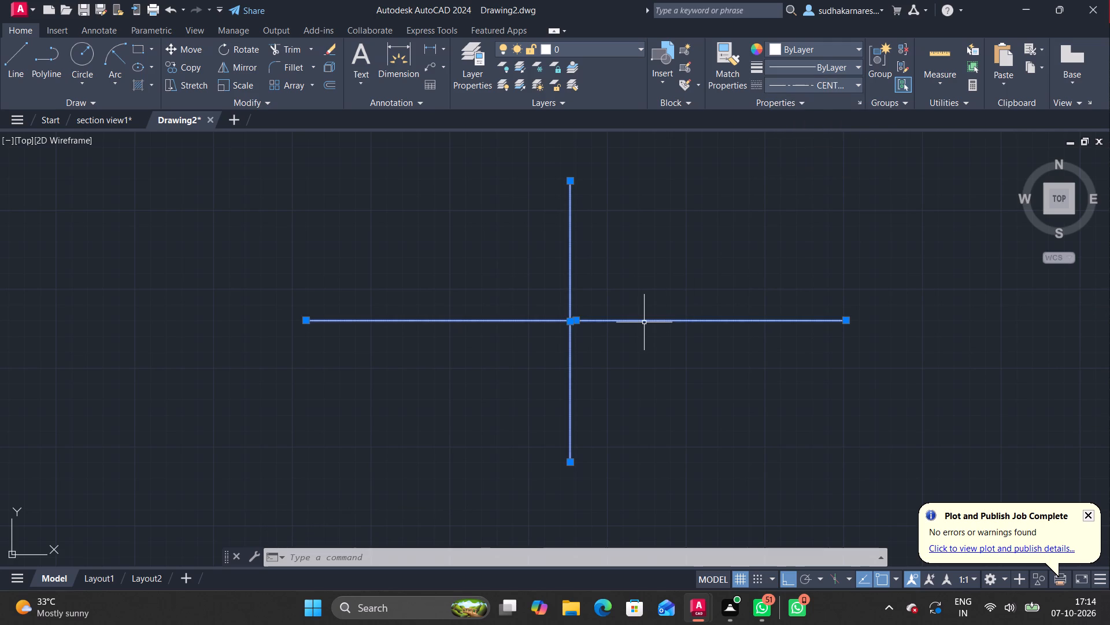
pyautogui.press('Escape')
# Draw a 28 mm diameter circle centred on the intersection of the two centre lines.
pyautogui.scroll(5, 509, 319)
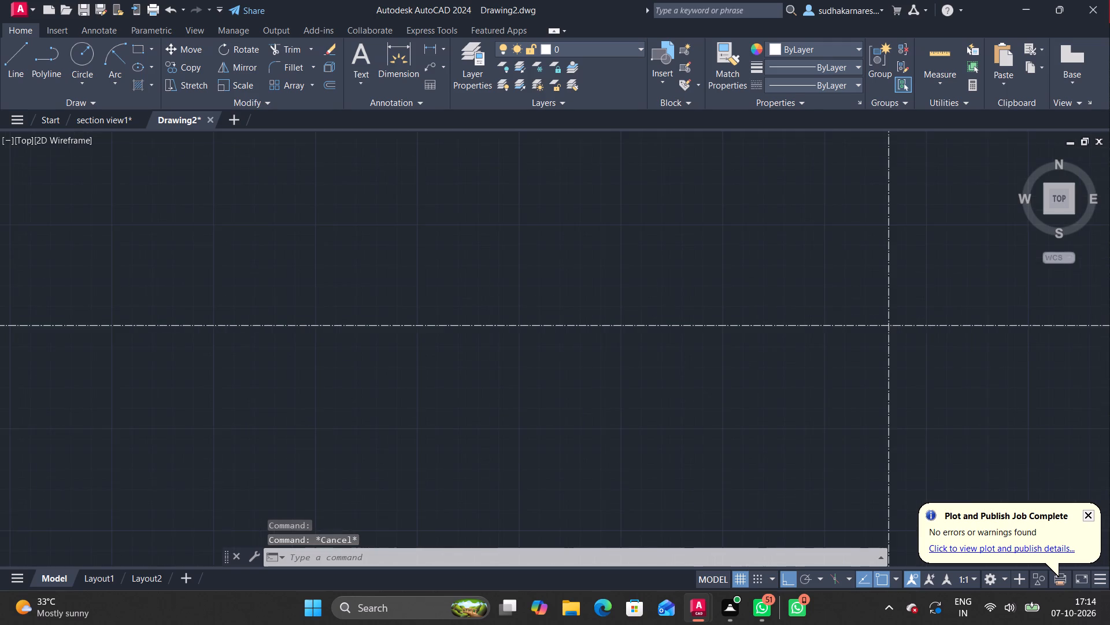
pyautogui.scroll(-6, 509, 319)
pyautogui.scroll(6, 547, 323)
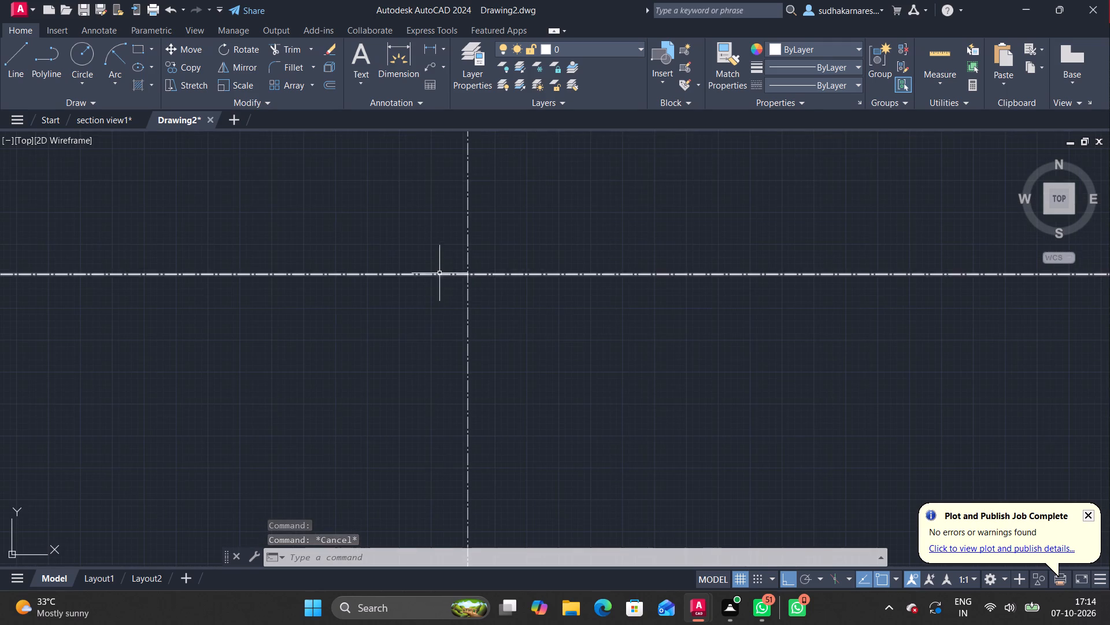
pyautogui.scroll(3, 439, 271)
pyautogui.scroll(2, 569, 238)
pyautogui.scroll(-5, 581, 253)
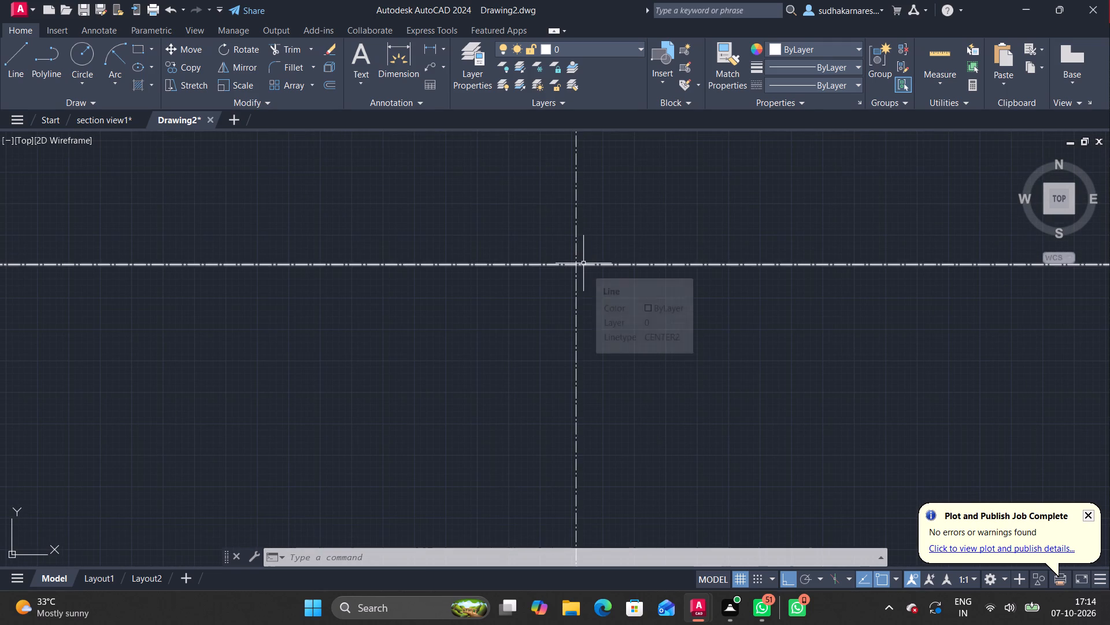
pyautogui.write('c')
pyautogui.press('space')
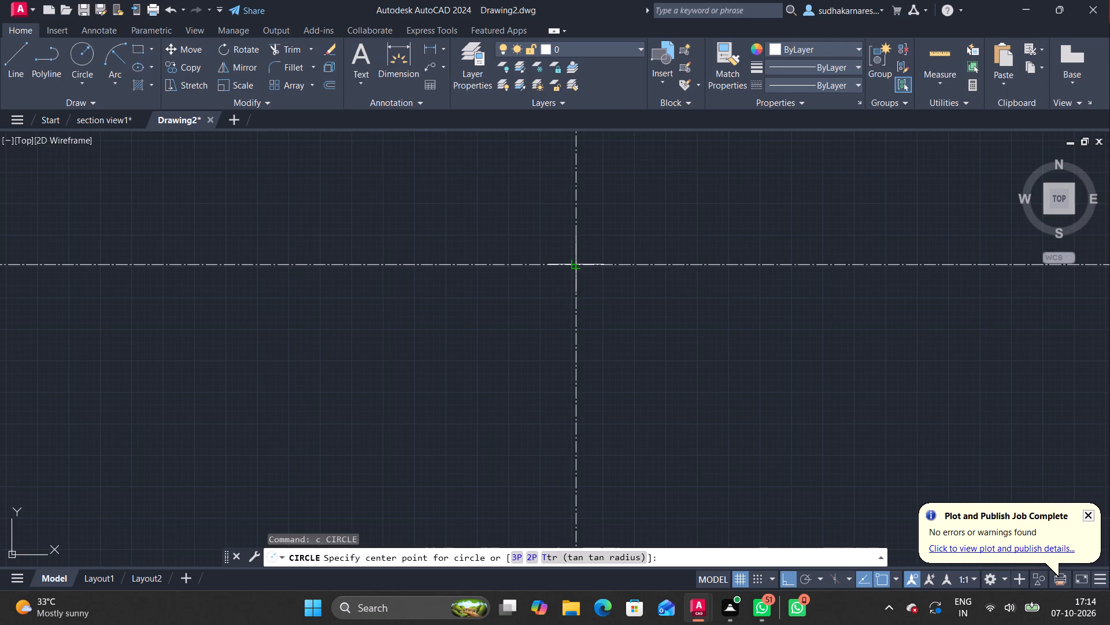
pyautogui.click(578, 264)
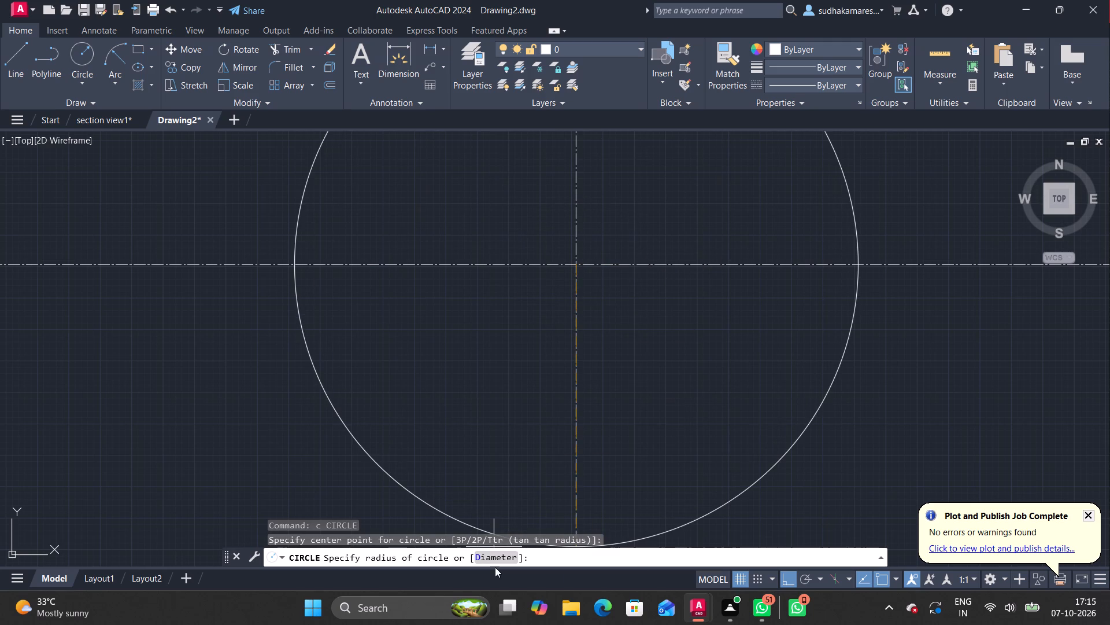
pyautogui.click(494, 561)
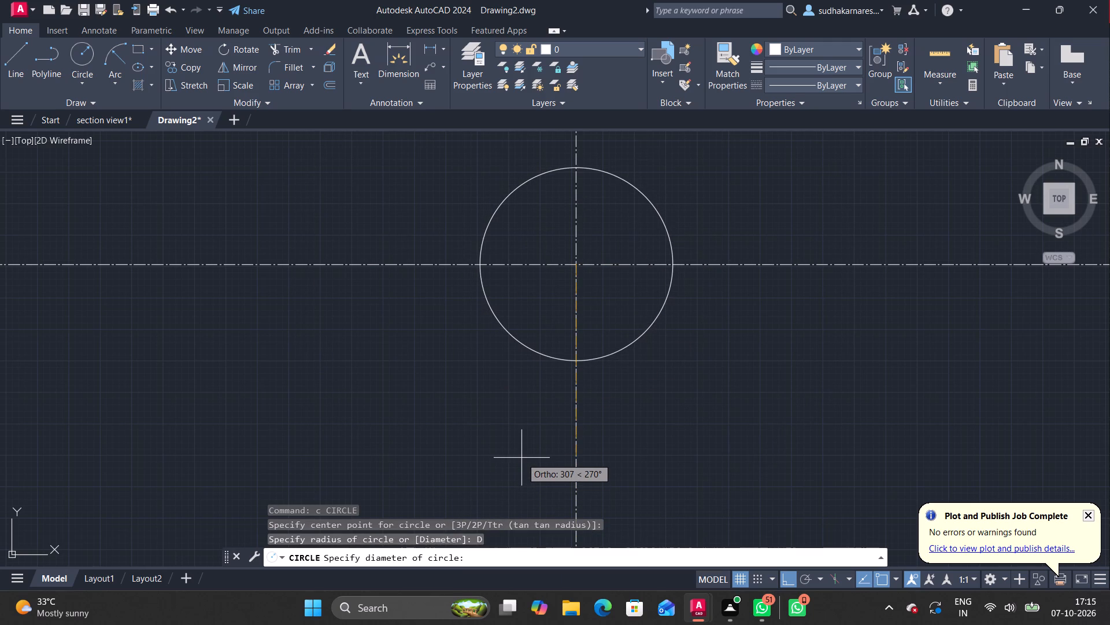
pyautogui.write('28')
pyautogui.press('Return')
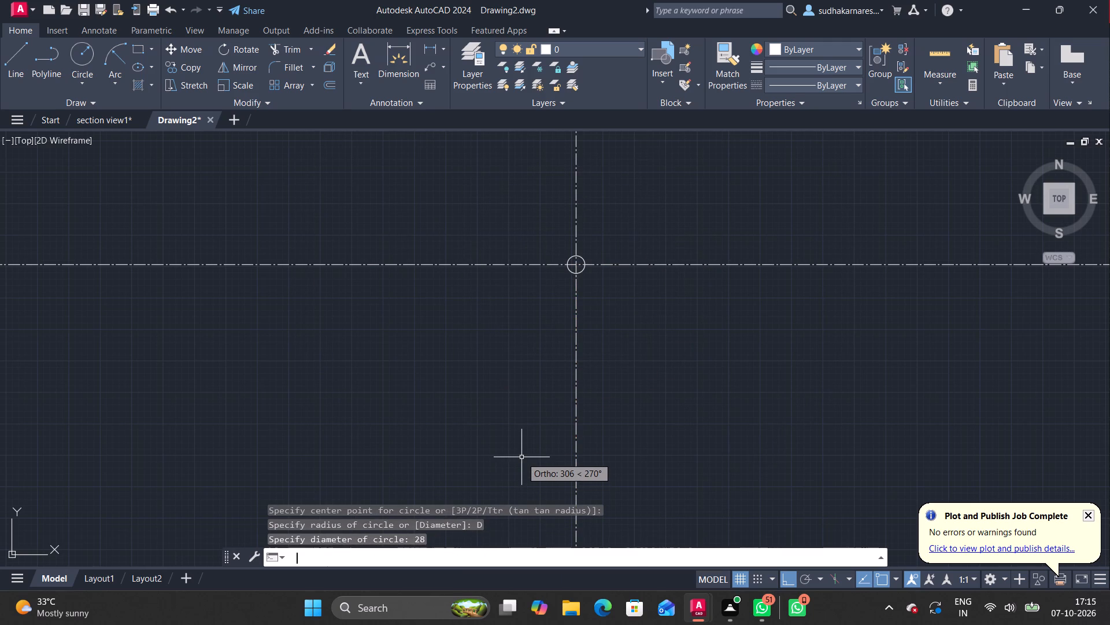
pyautogui.scroll(4, 569, 256)
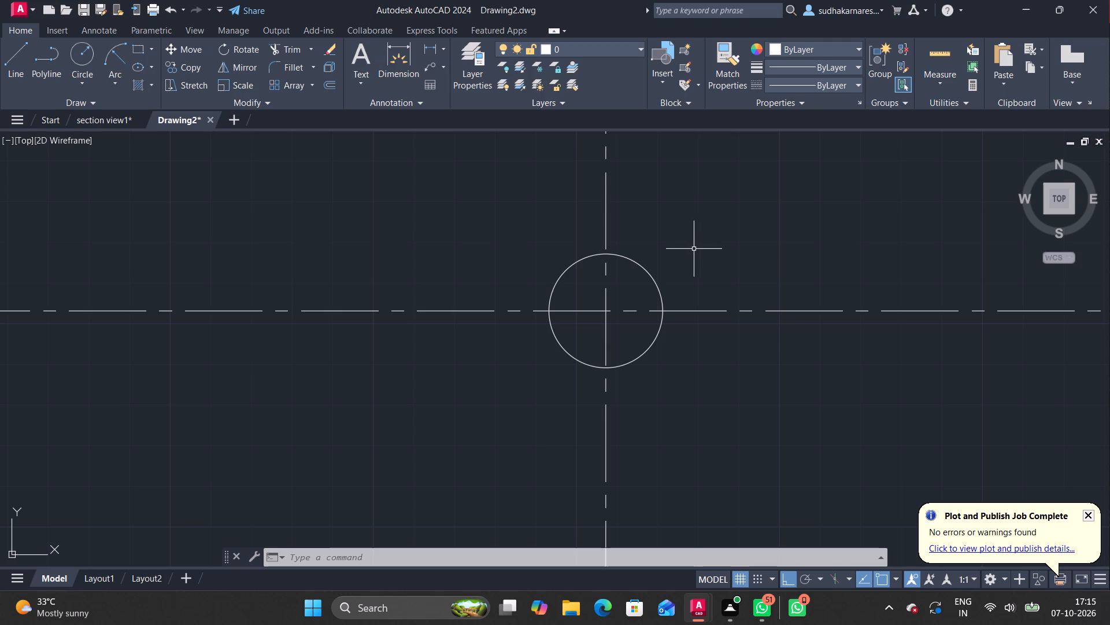
# Draw a circle of radius 42 mm centred on the intersection of the two centre lines.
pyautogui.write('c')
pyautogui.press('space')
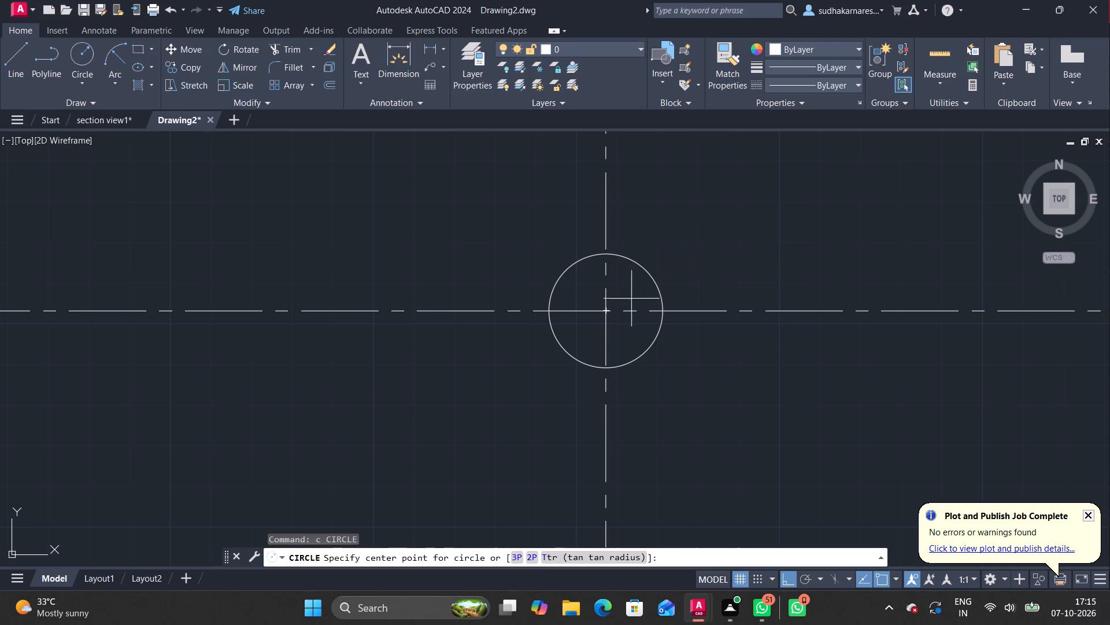
pyautogui.click(607, 310)
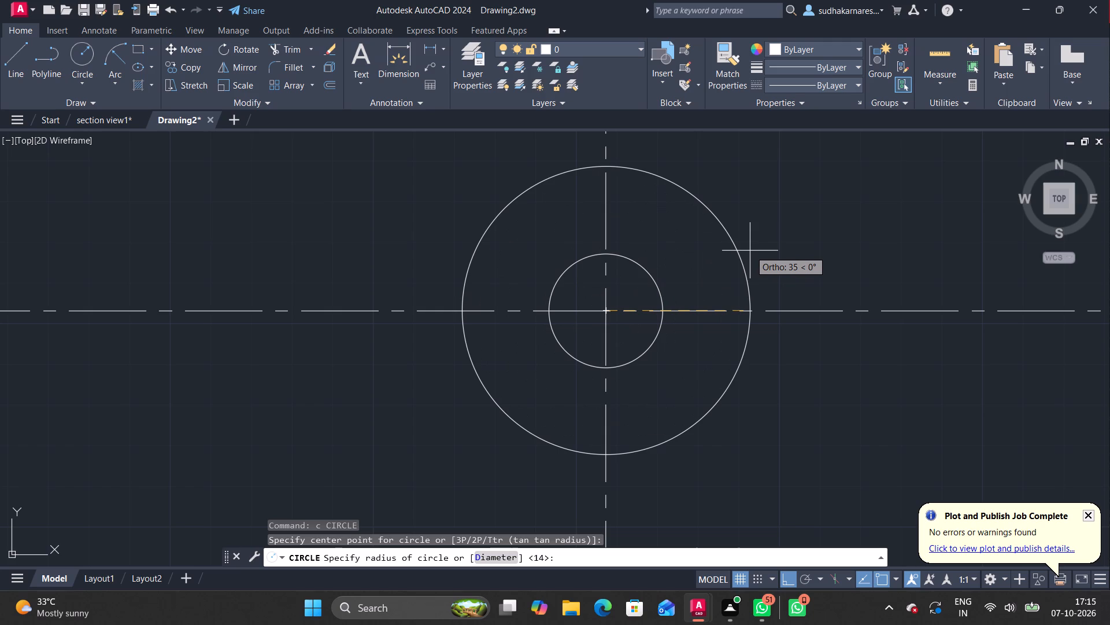
pyautogui.write('42')
pyautogui.press('Return')
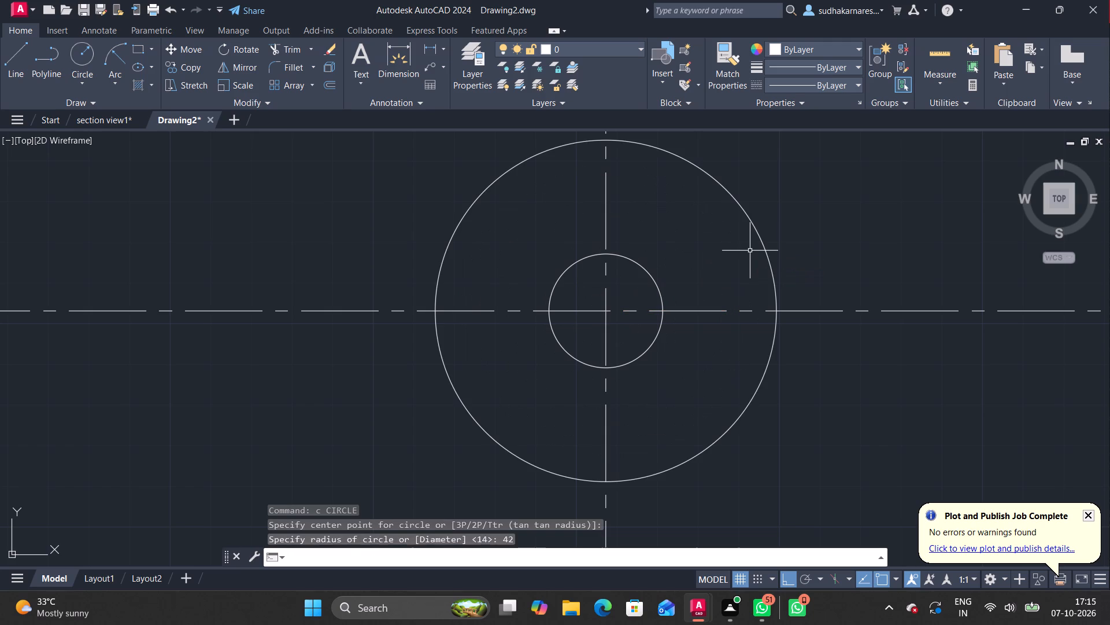
# Draw another concentric circle of radius 50 mm around the same centre-line intersection.
pyautogui.press('space')
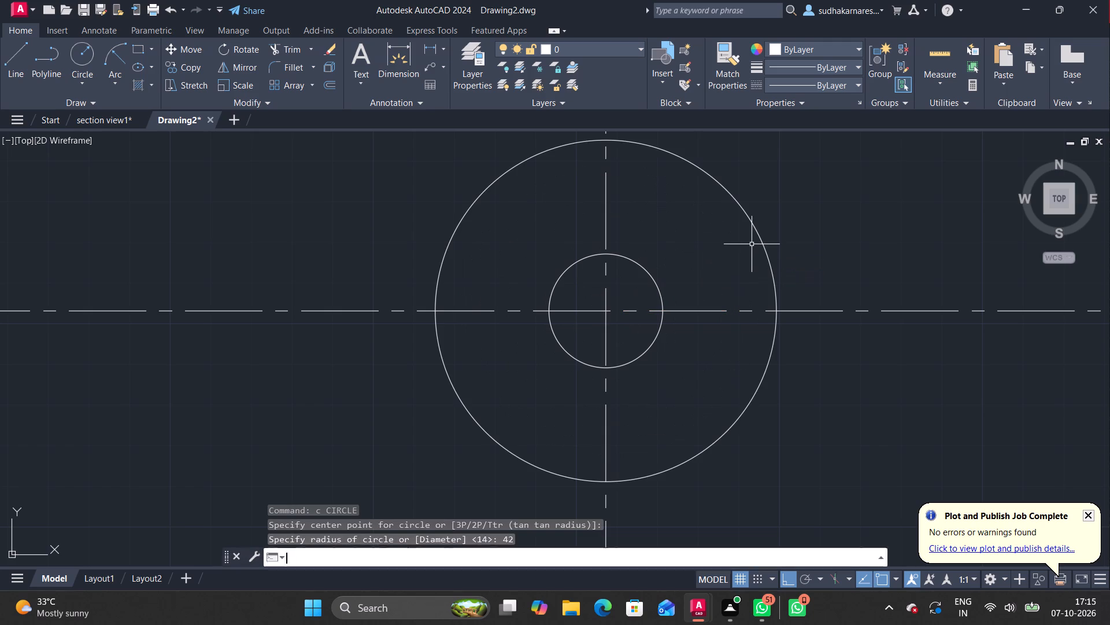
pyautogui.click(604, 312)
pyautogui.write('50')
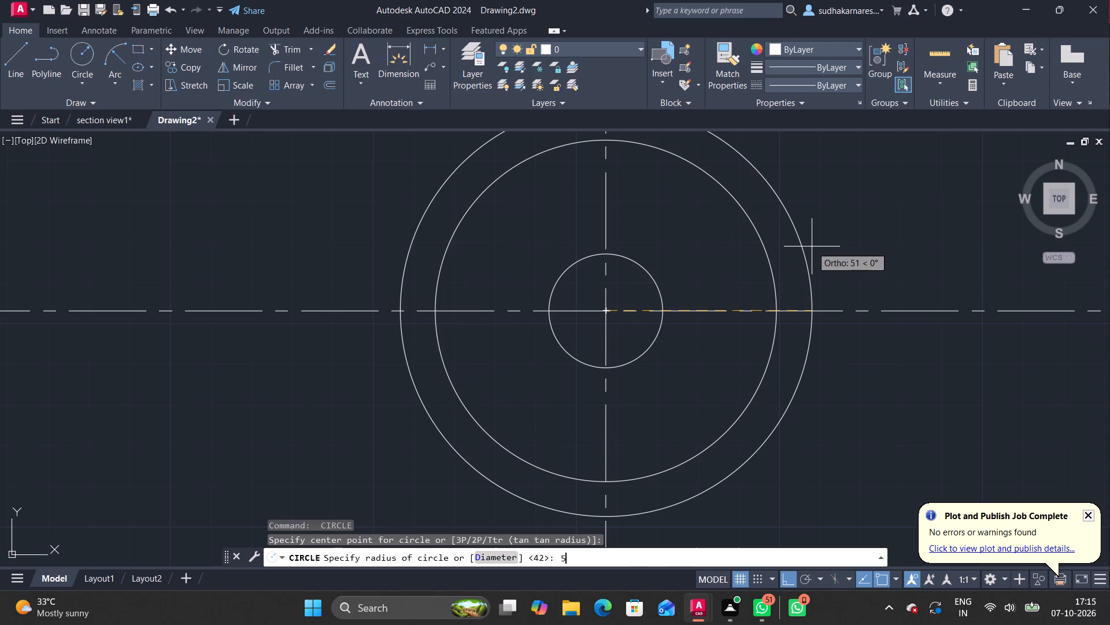
pyautogui.press('Return')
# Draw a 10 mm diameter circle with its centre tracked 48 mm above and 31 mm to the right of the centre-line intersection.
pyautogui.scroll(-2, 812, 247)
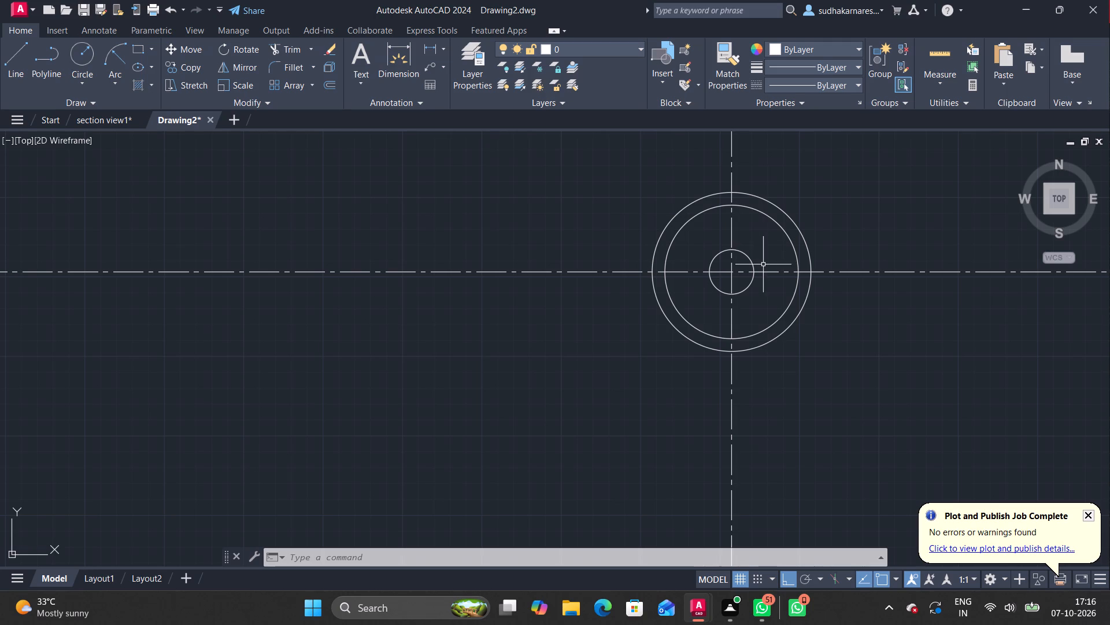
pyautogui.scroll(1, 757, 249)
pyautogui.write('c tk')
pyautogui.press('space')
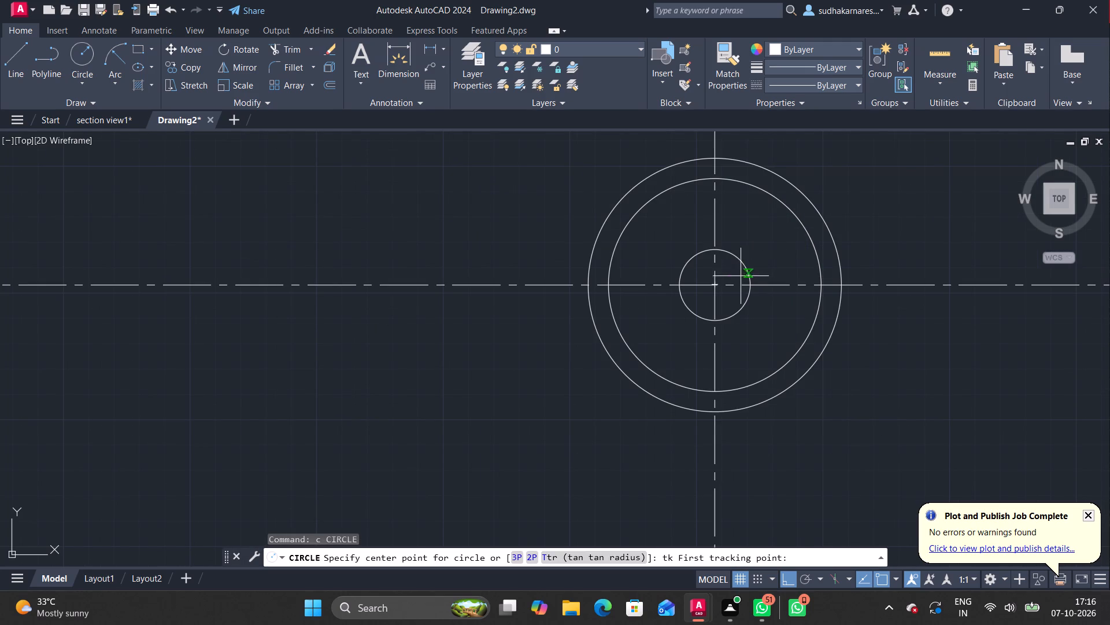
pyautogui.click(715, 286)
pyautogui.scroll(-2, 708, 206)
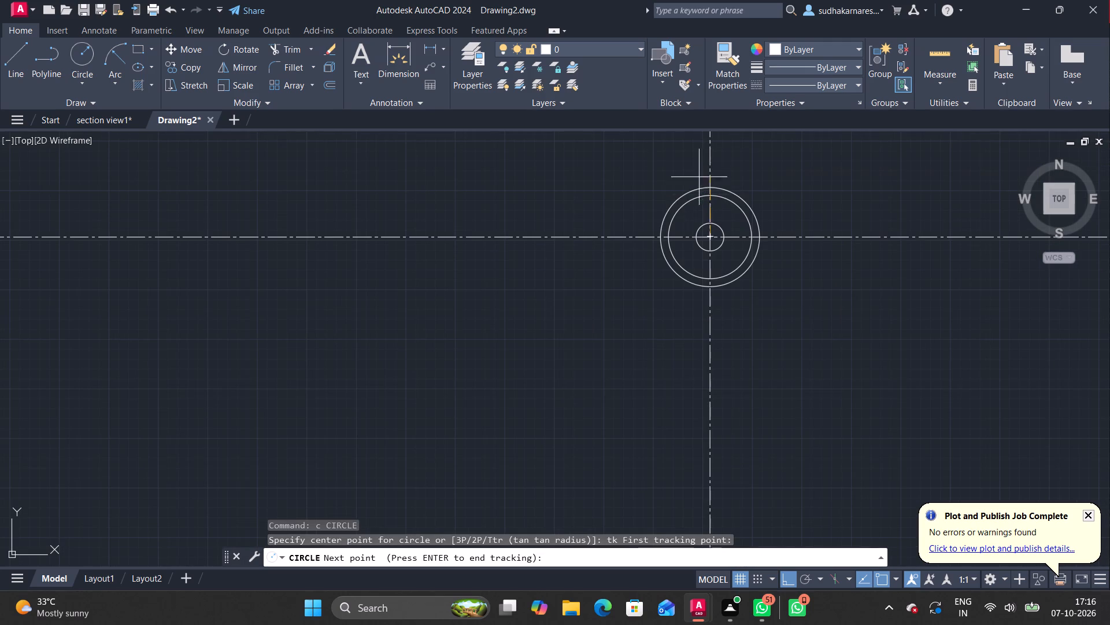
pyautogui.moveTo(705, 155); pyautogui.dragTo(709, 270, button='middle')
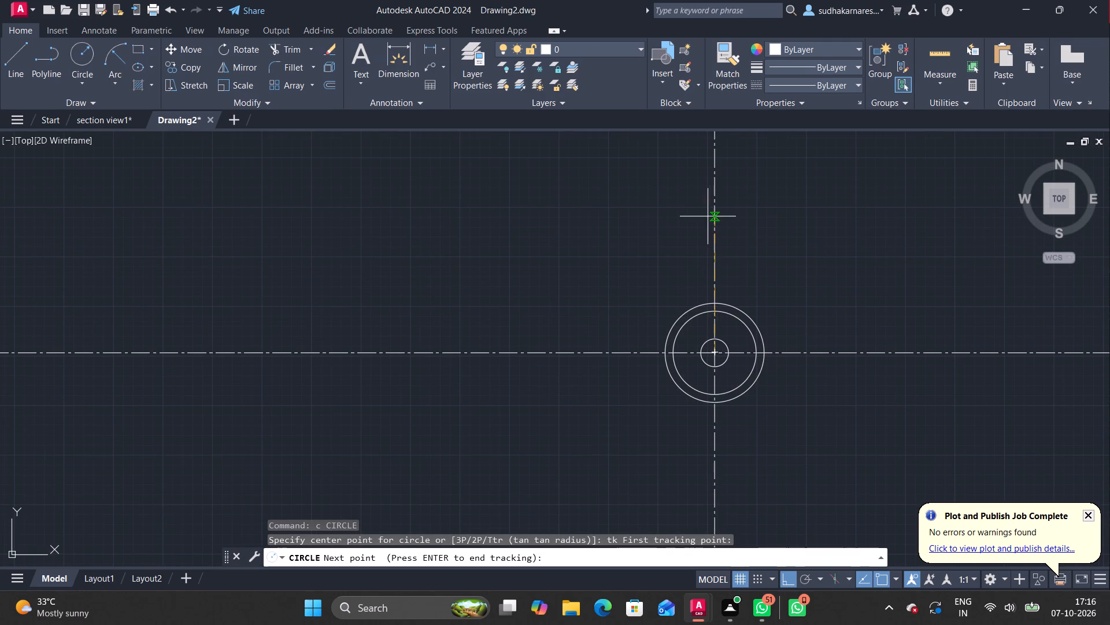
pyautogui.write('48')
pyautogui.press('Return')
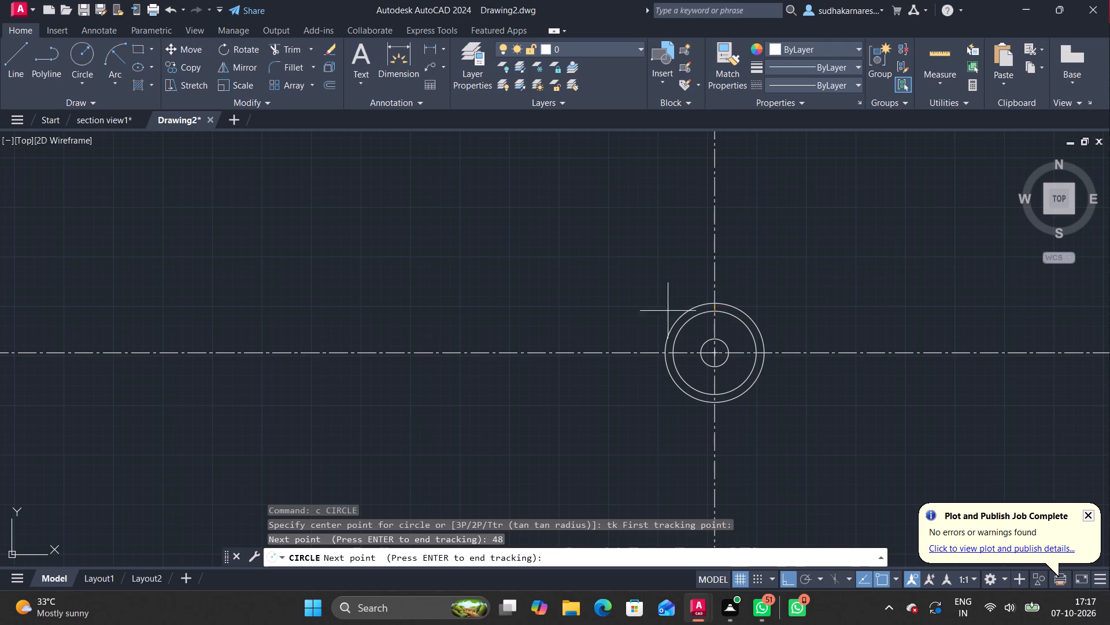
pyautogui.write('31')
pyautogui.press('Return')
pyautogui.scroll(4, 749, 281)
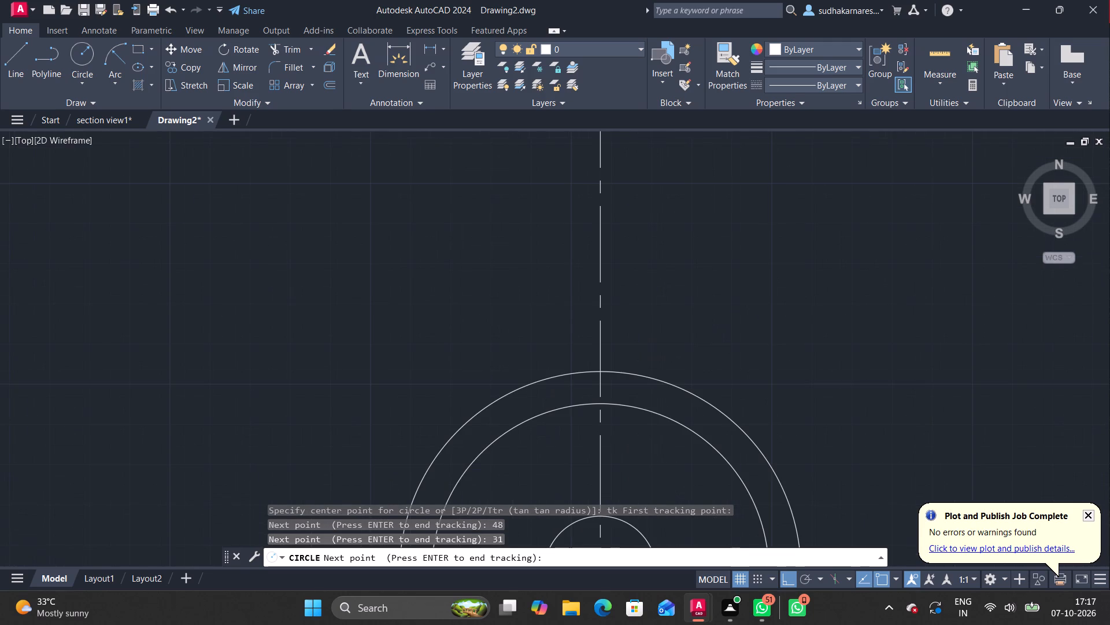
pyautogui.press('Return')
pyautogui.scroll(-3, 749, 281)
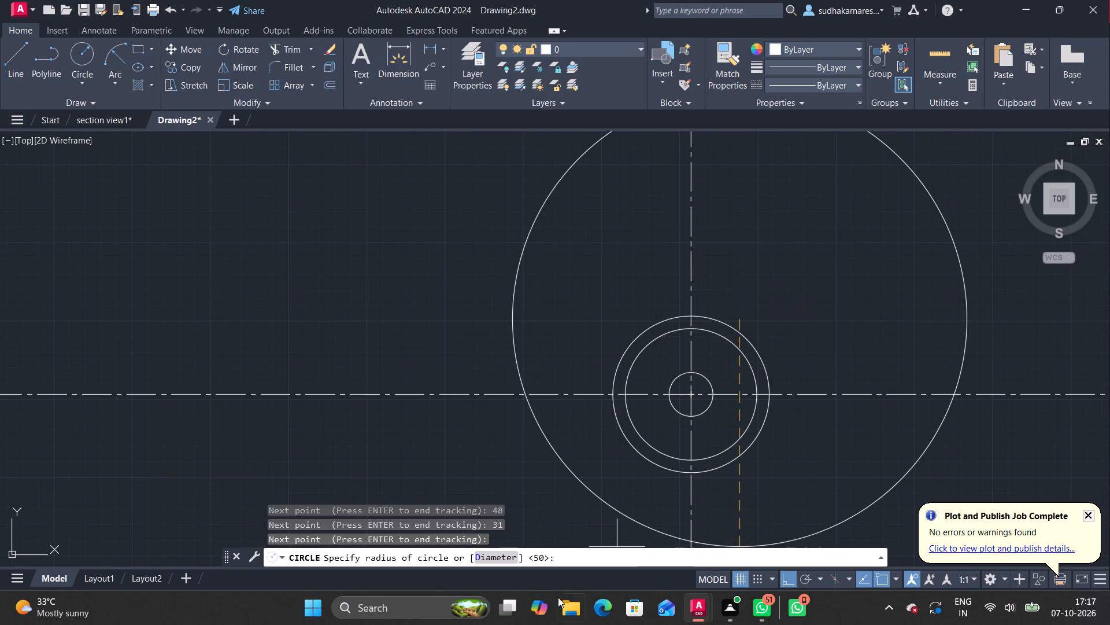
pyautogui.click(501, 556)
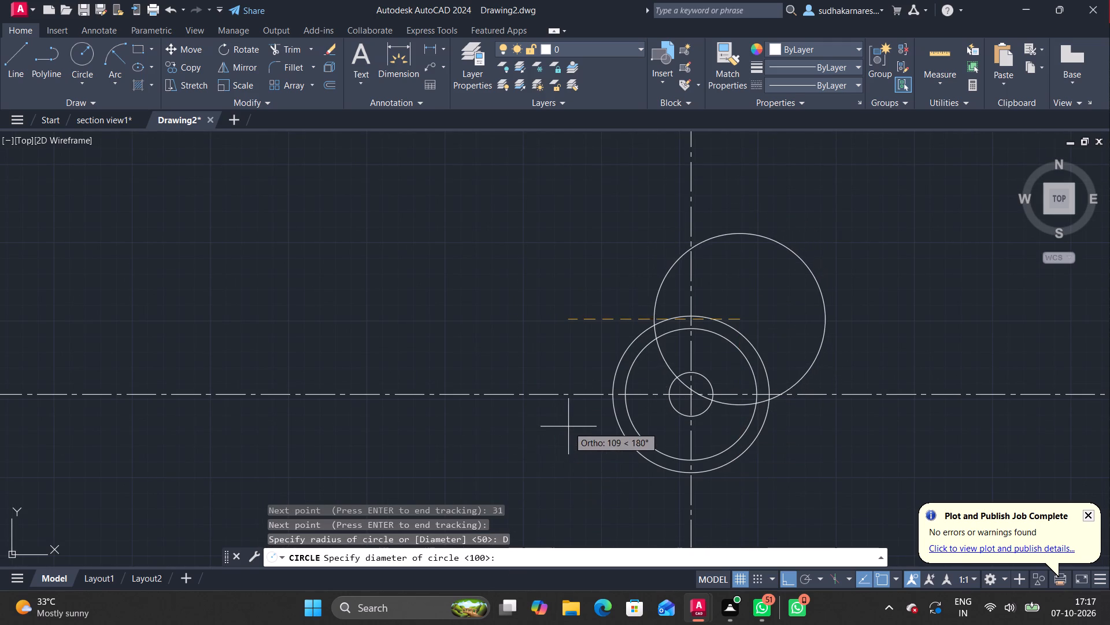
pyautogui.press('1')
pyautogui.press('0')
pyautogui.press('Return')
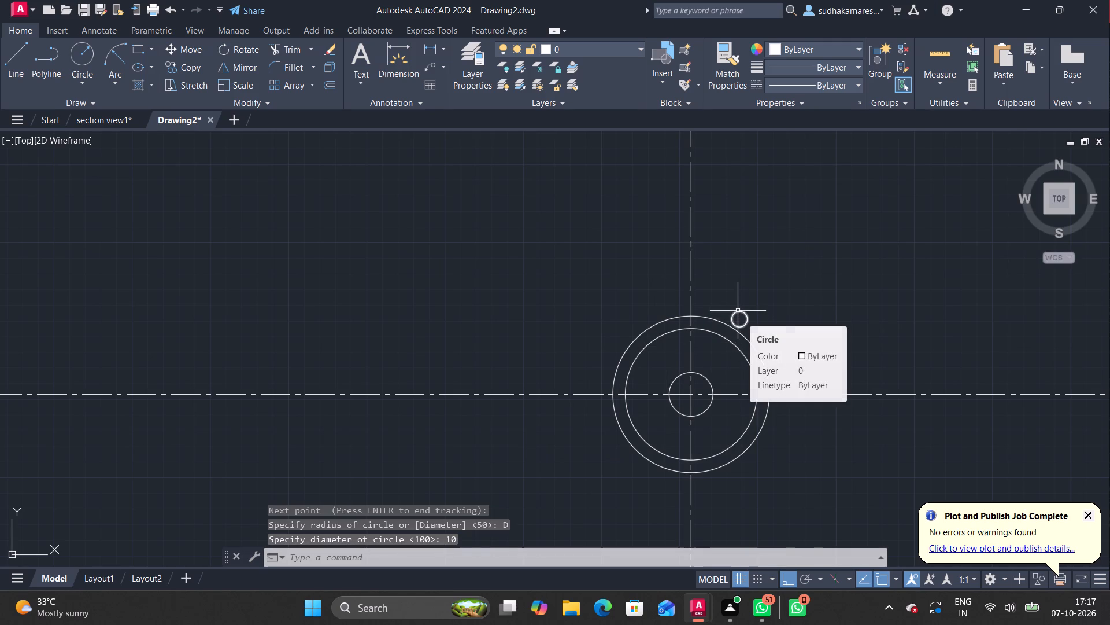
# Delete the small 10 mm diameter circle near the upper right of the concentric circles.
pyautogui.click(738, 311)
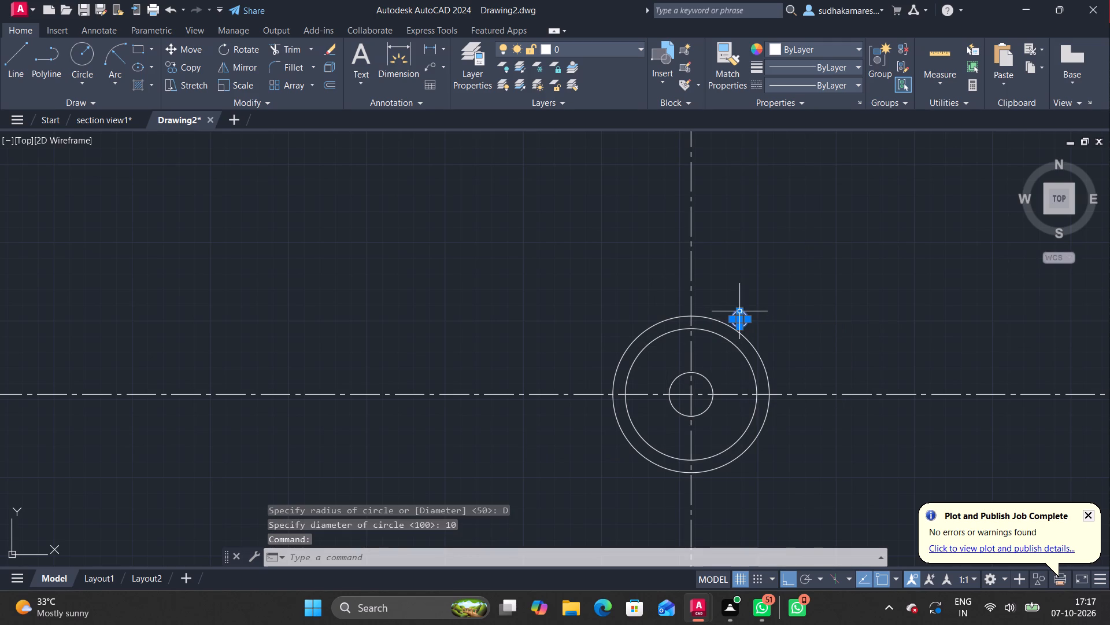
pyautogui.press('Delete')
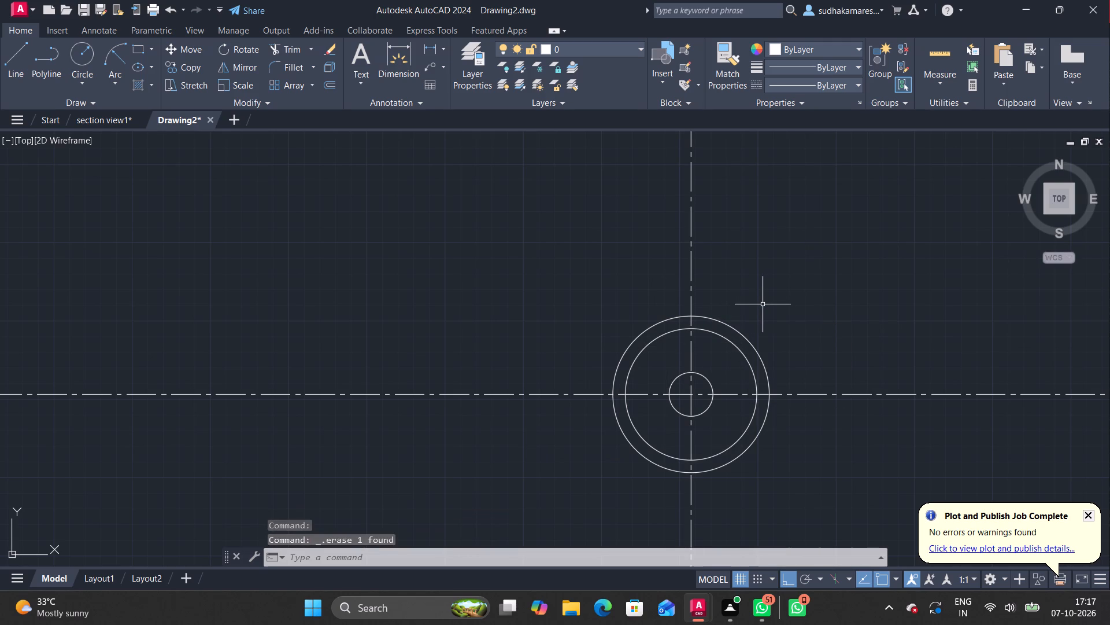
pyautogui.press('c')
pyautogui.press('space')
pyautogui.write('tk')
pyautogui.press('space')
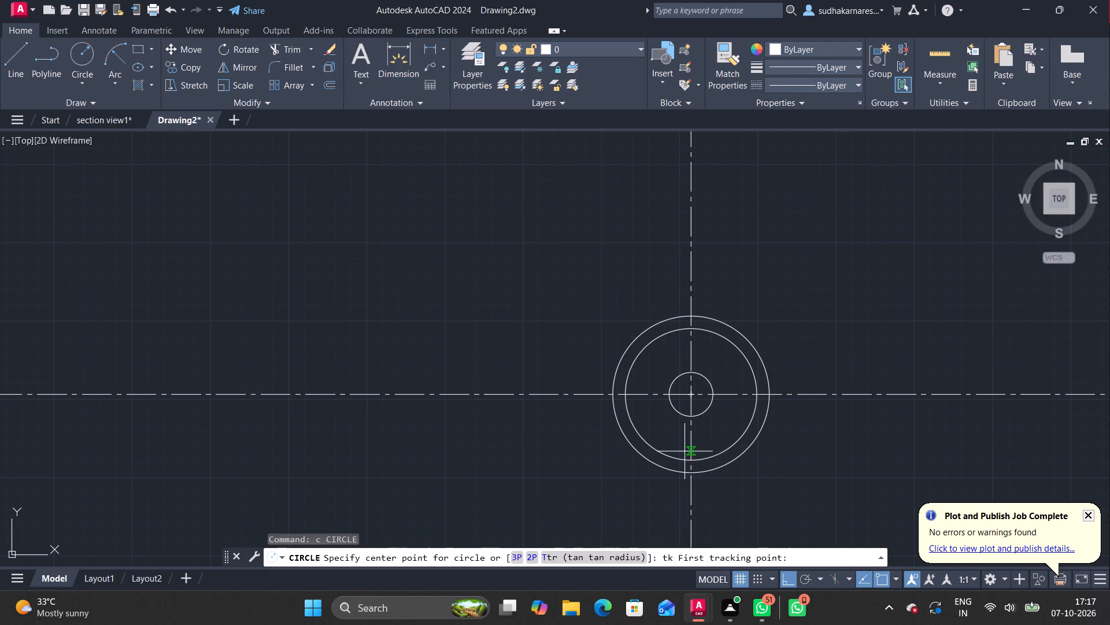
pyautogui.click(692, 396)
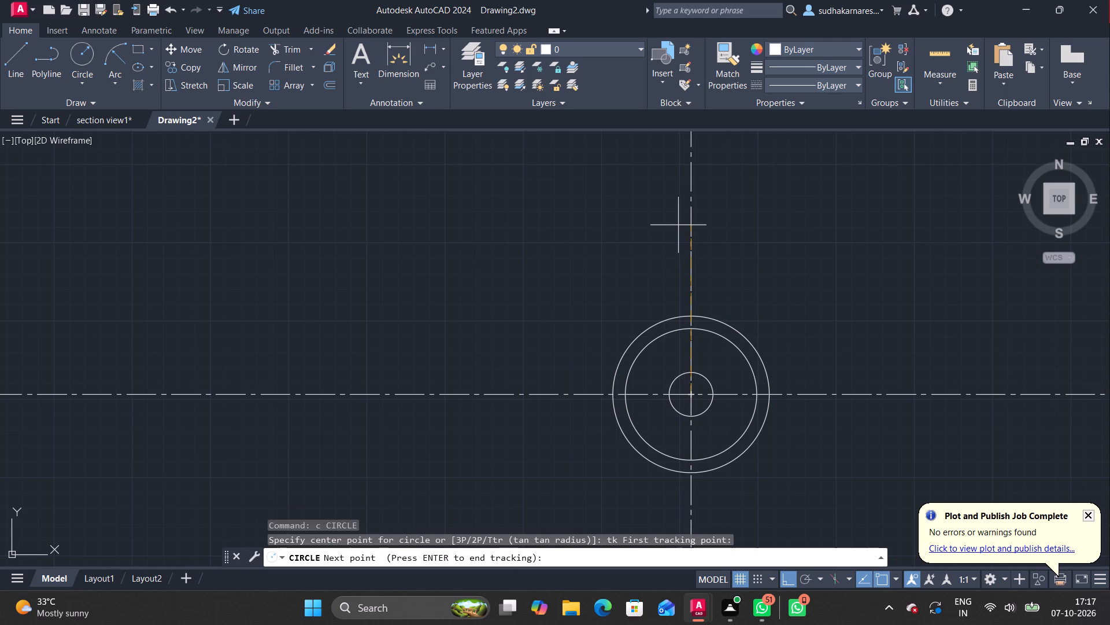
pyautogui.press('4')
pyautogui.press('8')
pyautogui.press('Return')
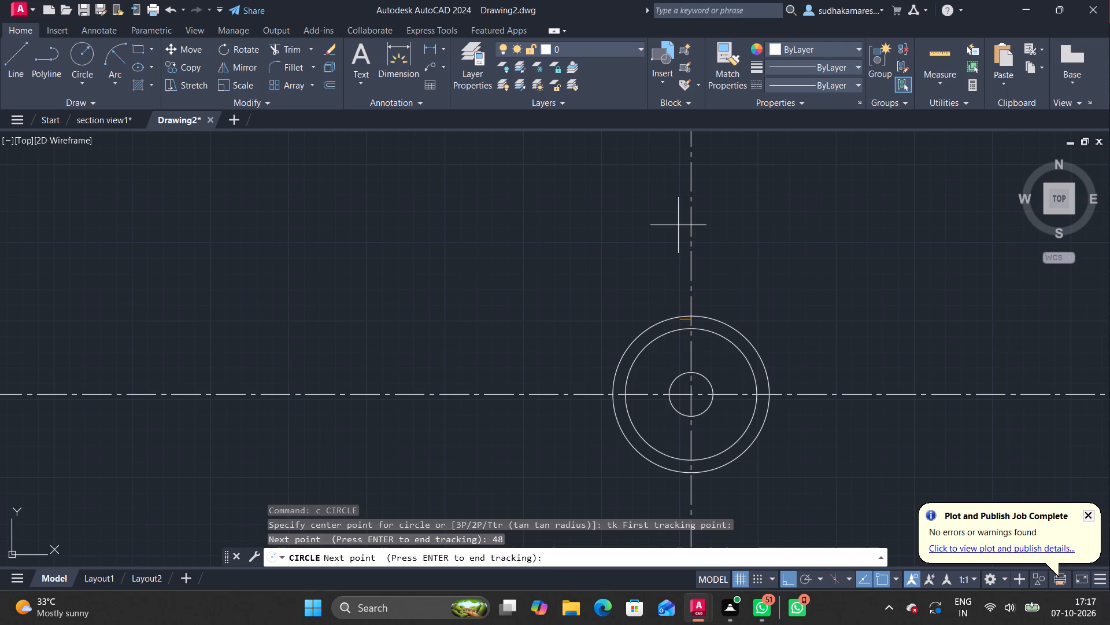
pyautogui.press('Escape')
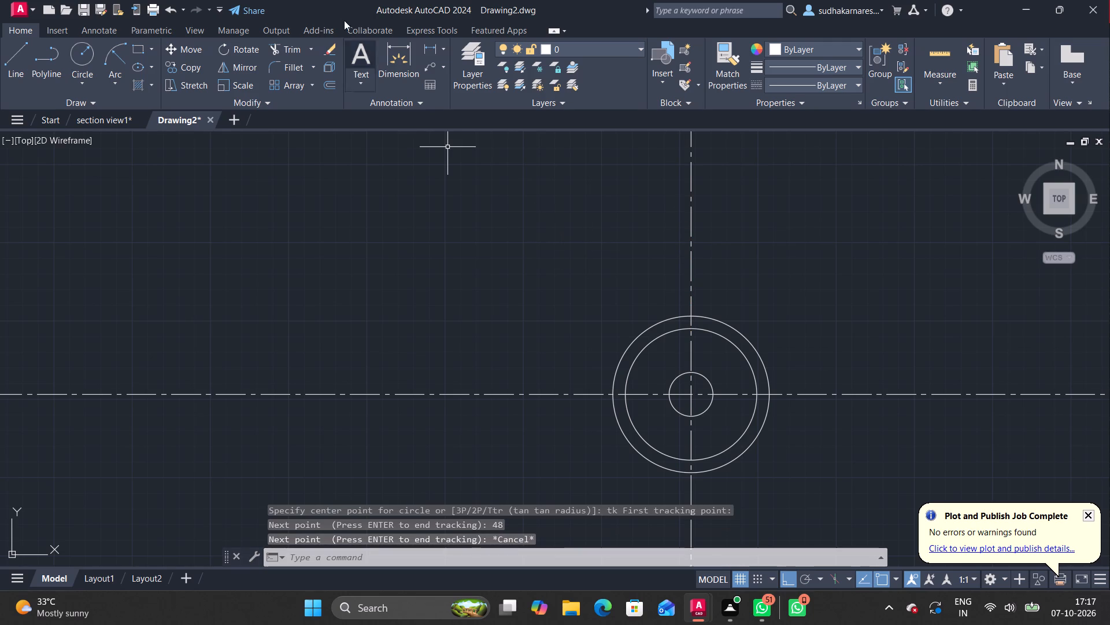
# Check the radii of the outermost circle and the next circle inside it with the Radius dimension, without placing any dimension.
pyautogui.click(441, 51)
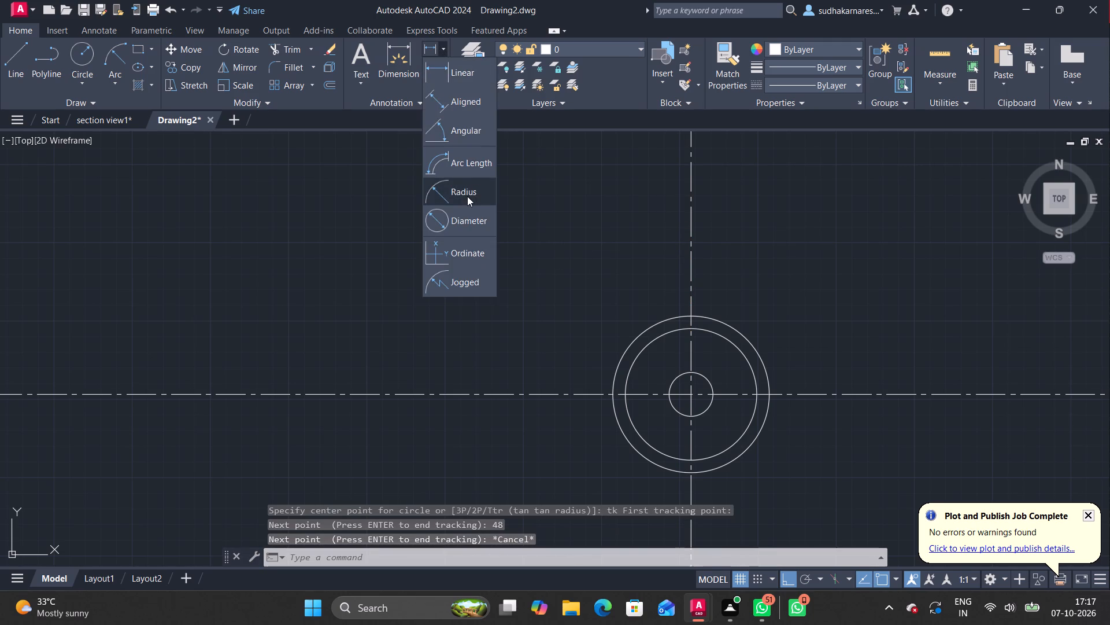
pyautogui.click(467, 196)
pyautogui.click(638, 336)
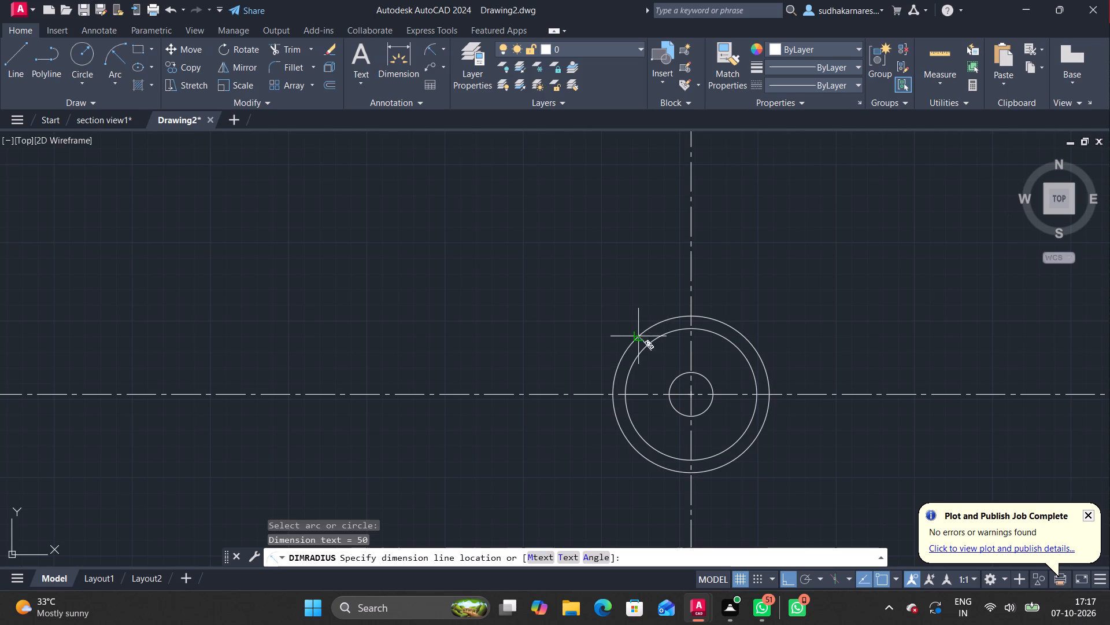
pyautogui.scroll(2, 615, 302)
pyautogui.scroll(-2, 615, 302)
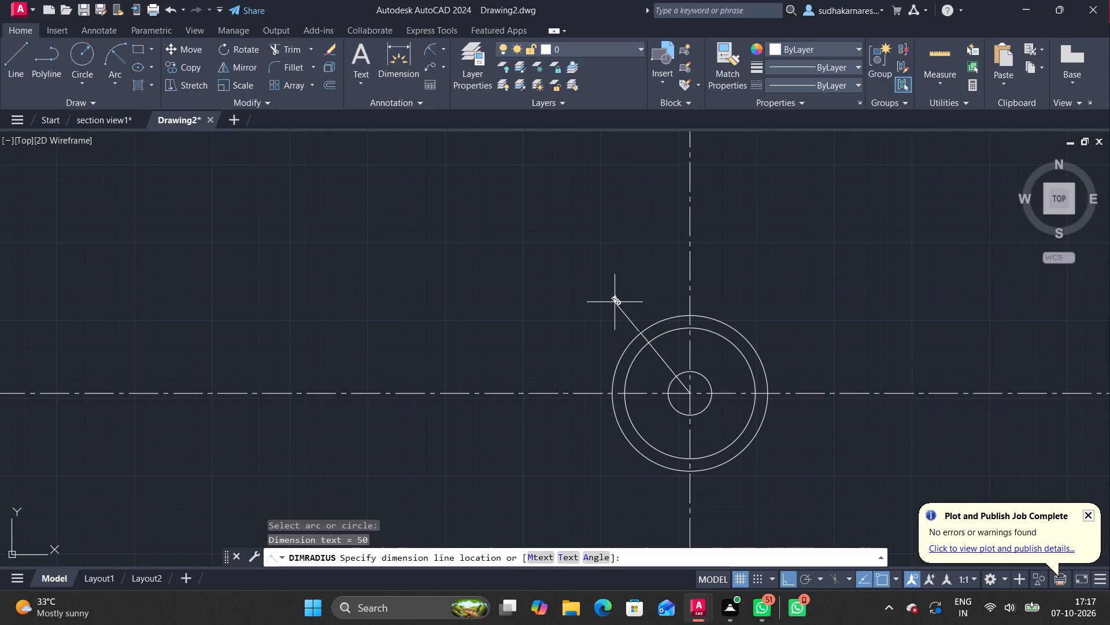
pyautogui.press('Escape')
pyautogui.click(424, 50)
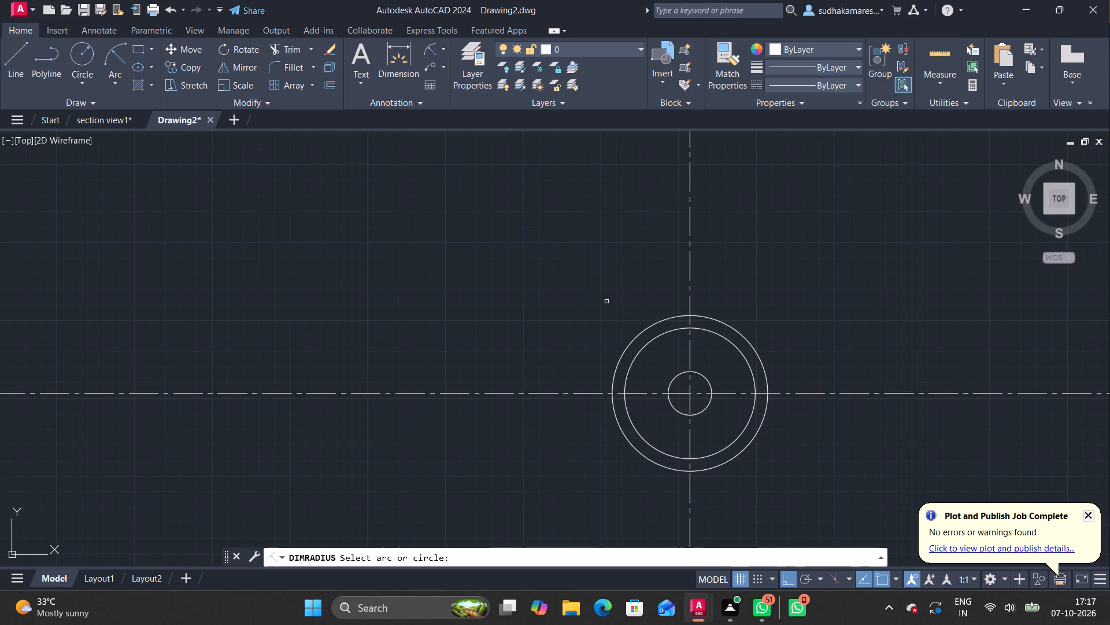
pyautogui.click(652, 343)
pyautogui.scroll(3, 604, 280)
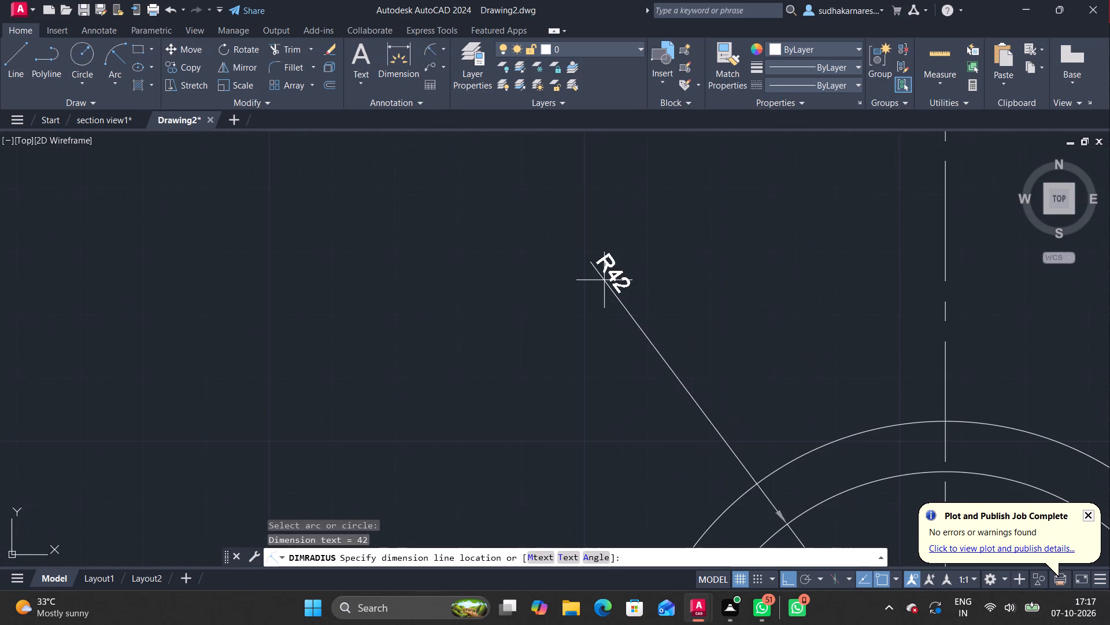
pyautogui.scroll(-1, 604, 280)
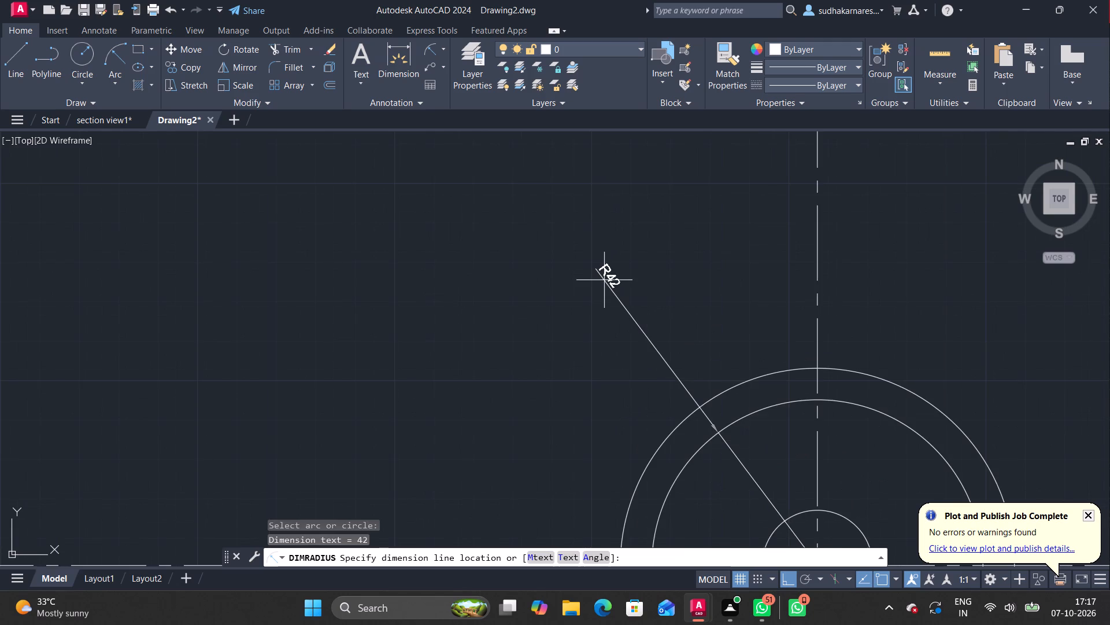
pyautogui.scroll(-1, 604, 280)
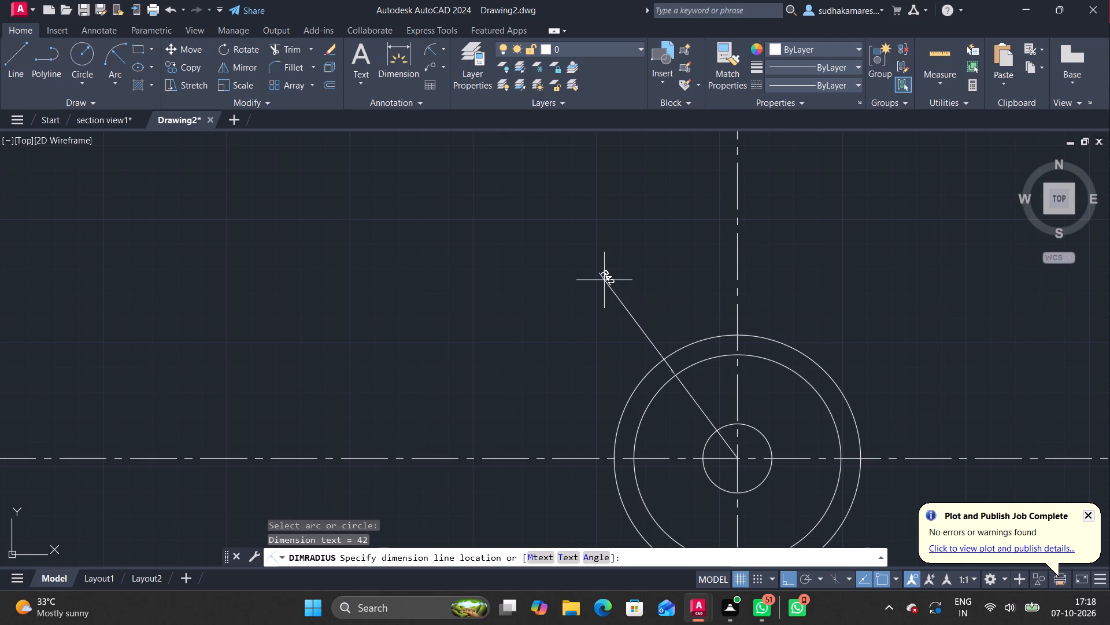
pyautogui.press('Escape')
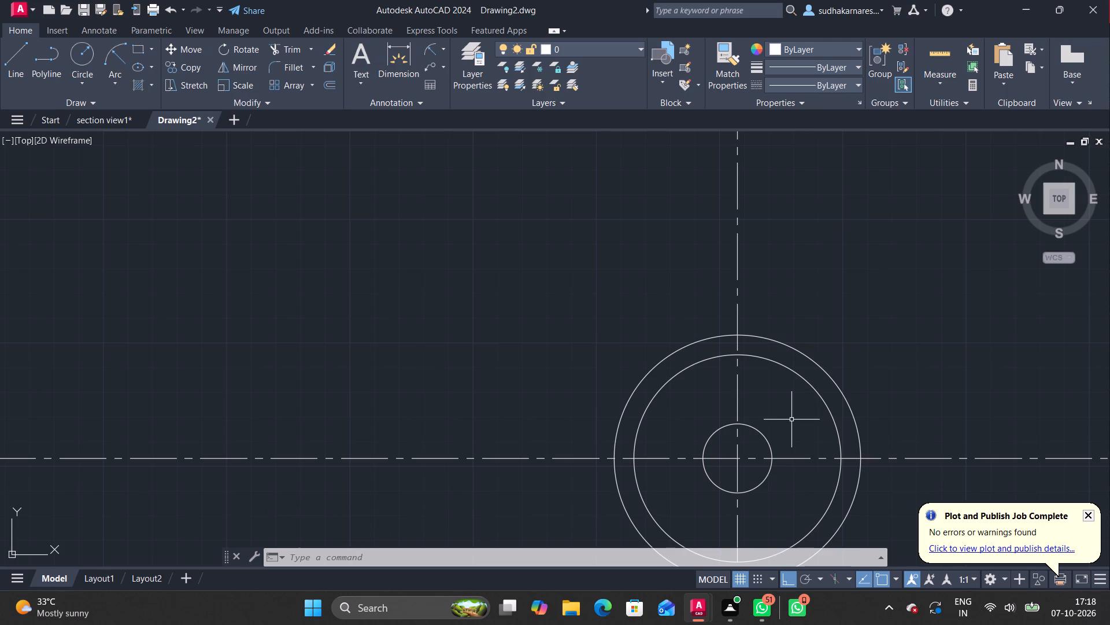
# Draw a 10 mm diameter circle with its centre tracked 48 mm above and 31 mm to the right of the centre-line intersection.
pyautogui.write('c tk')
pyautogui.press('space')
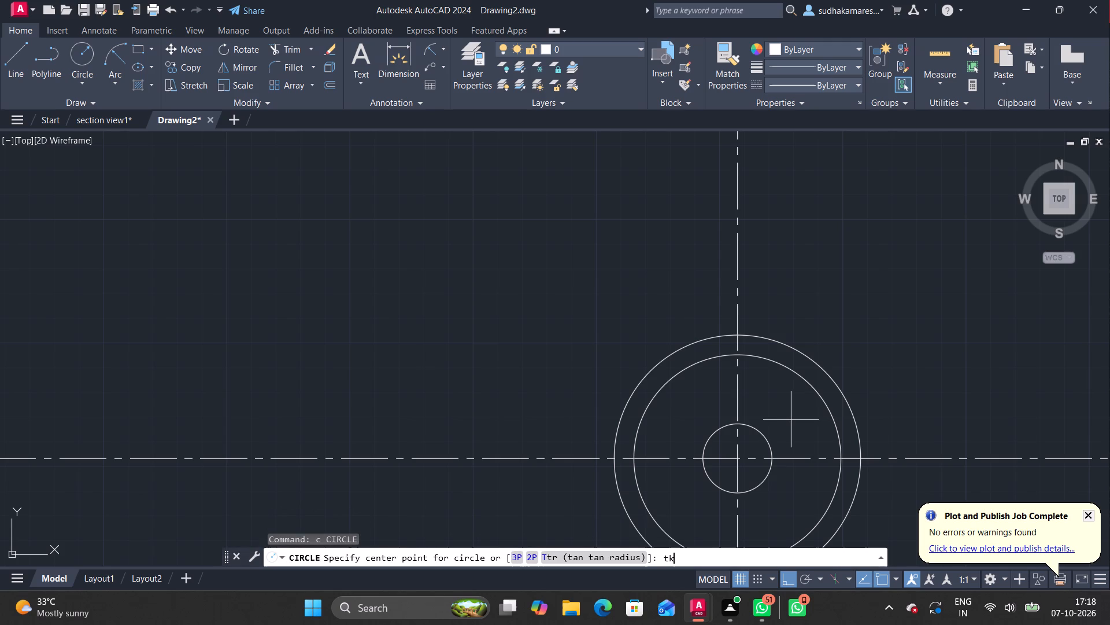
pyautogui.click(735, 462)
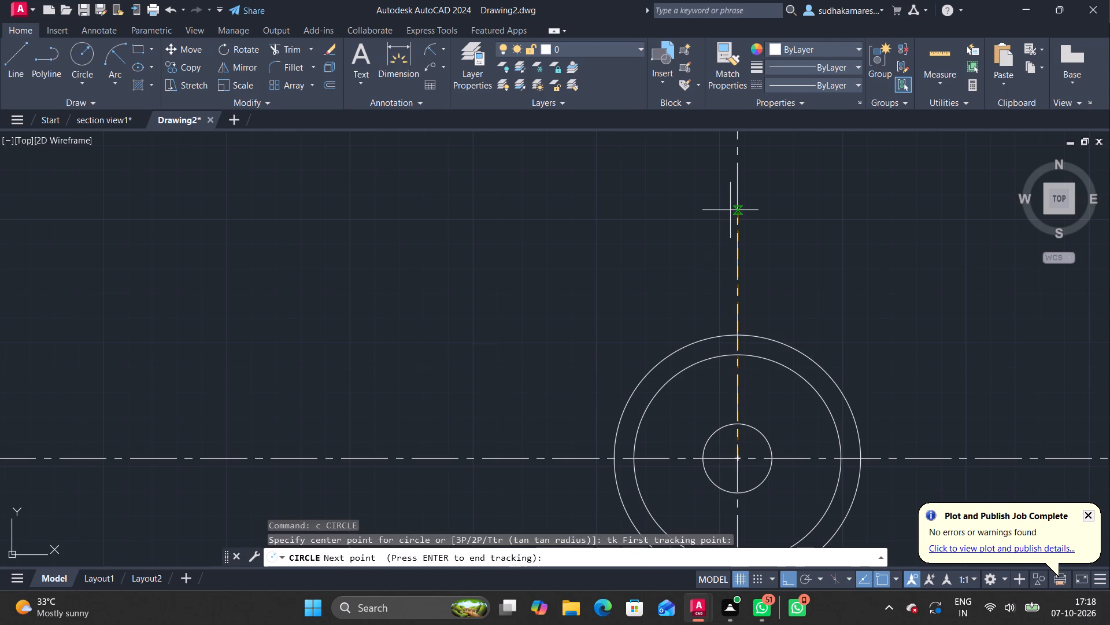
pyautogui.write('48')
pyautogui.press('Return')
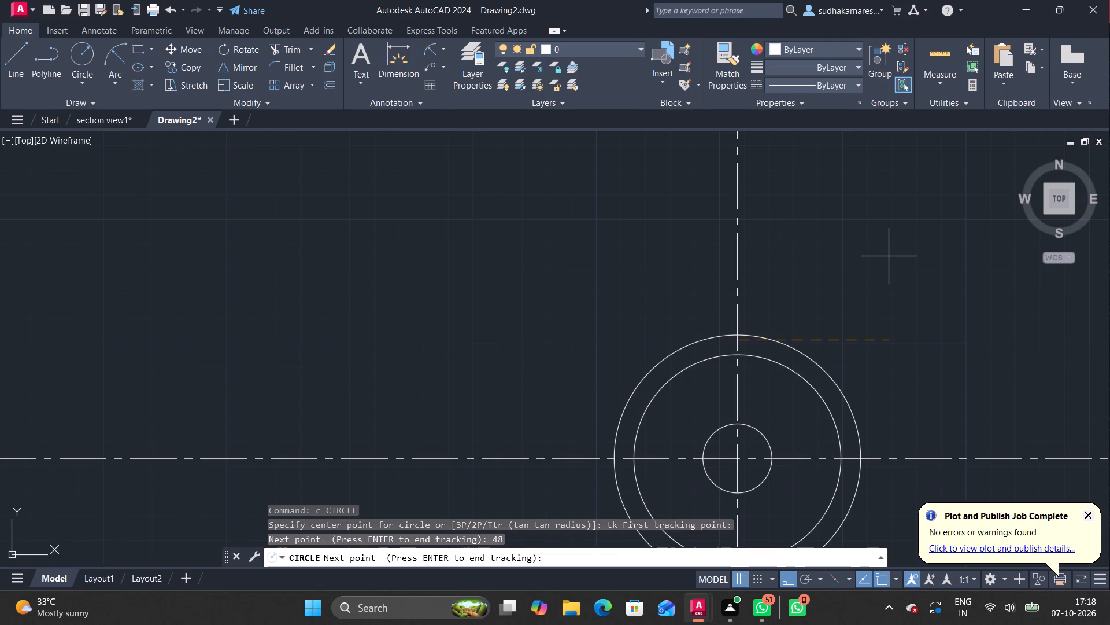
pyautogui.write('31')
pyautogui.press('Return')
pyautogui.press('Return')
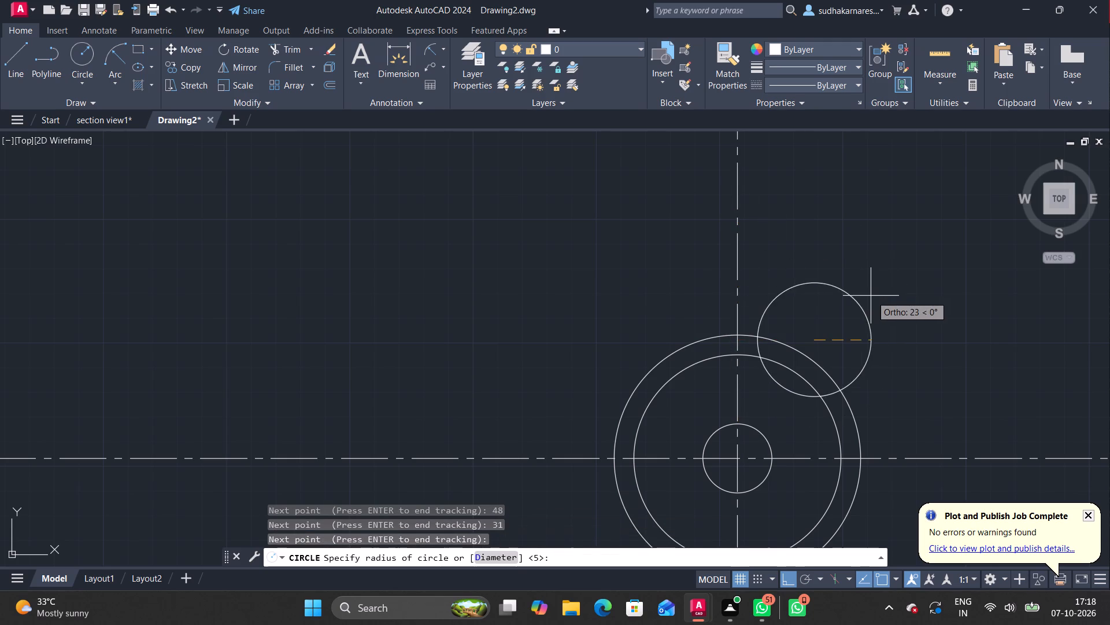
pyautogui.click(490, 557)
pyautogui.write('10')
pyautogui.press('Return')
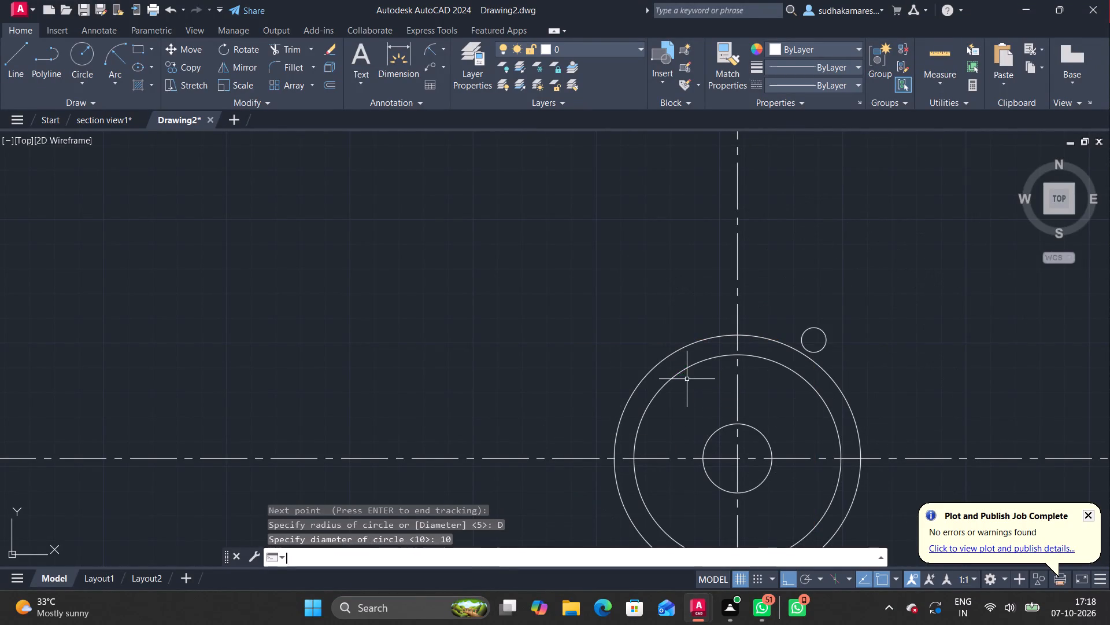
# Copy the 10 mm circle from its centre 62 mm horizontally to the left, across the vertical centre line.
pyautogui.click(813, 328)
pyautogui.write('cp')
pyautogui.press('space')
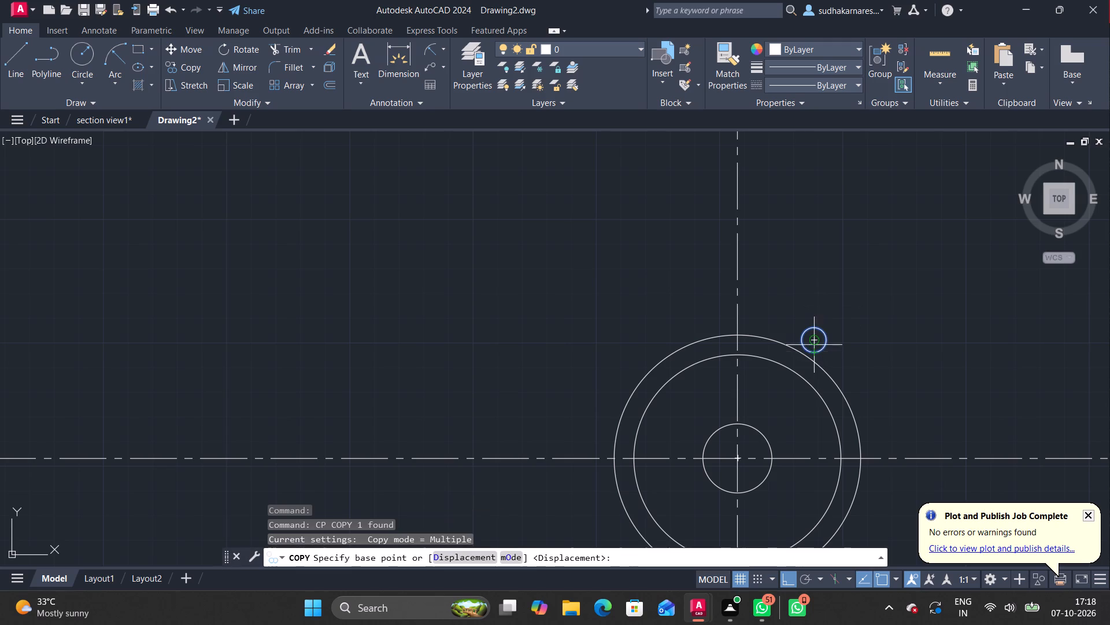
pyautogui.click(814, 343)
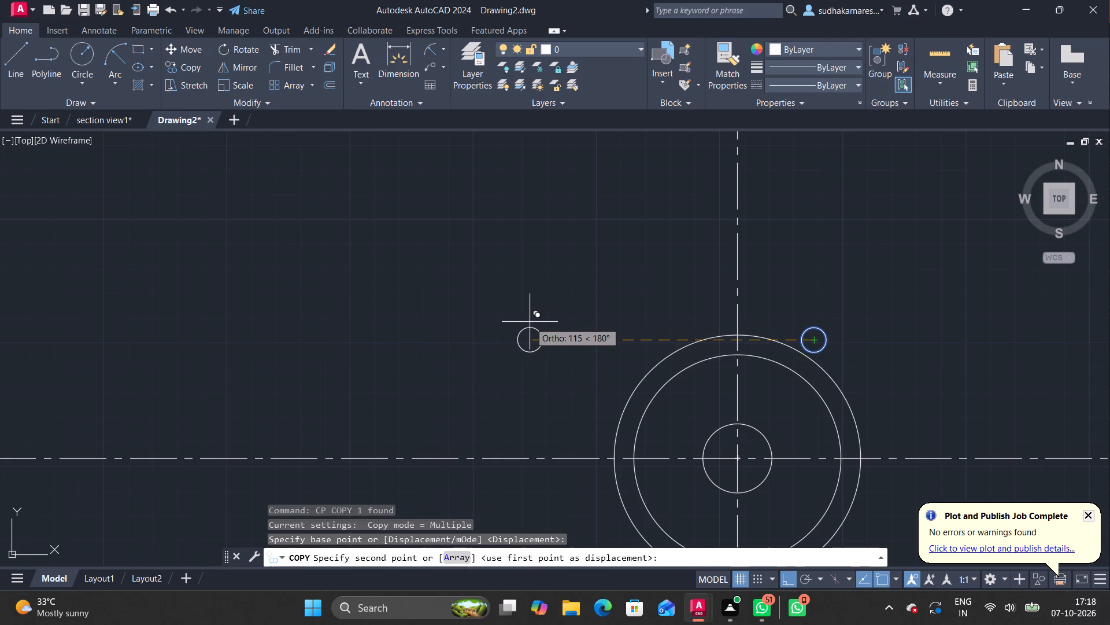
pyautogui.press('6')
pyautogui.press('2')
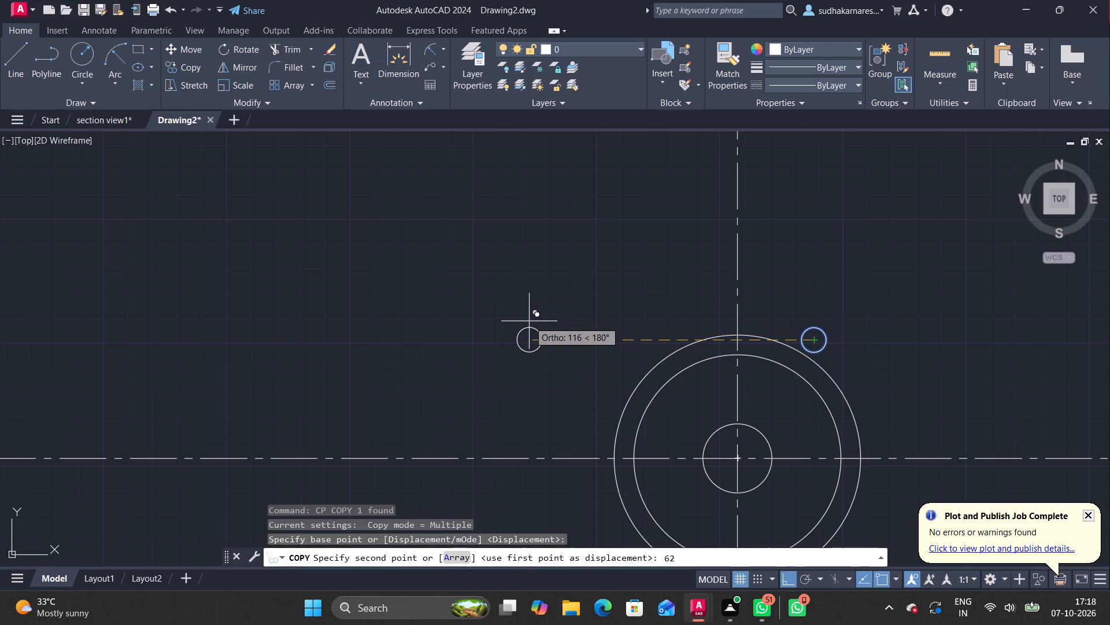
pyautogui.press('Return')
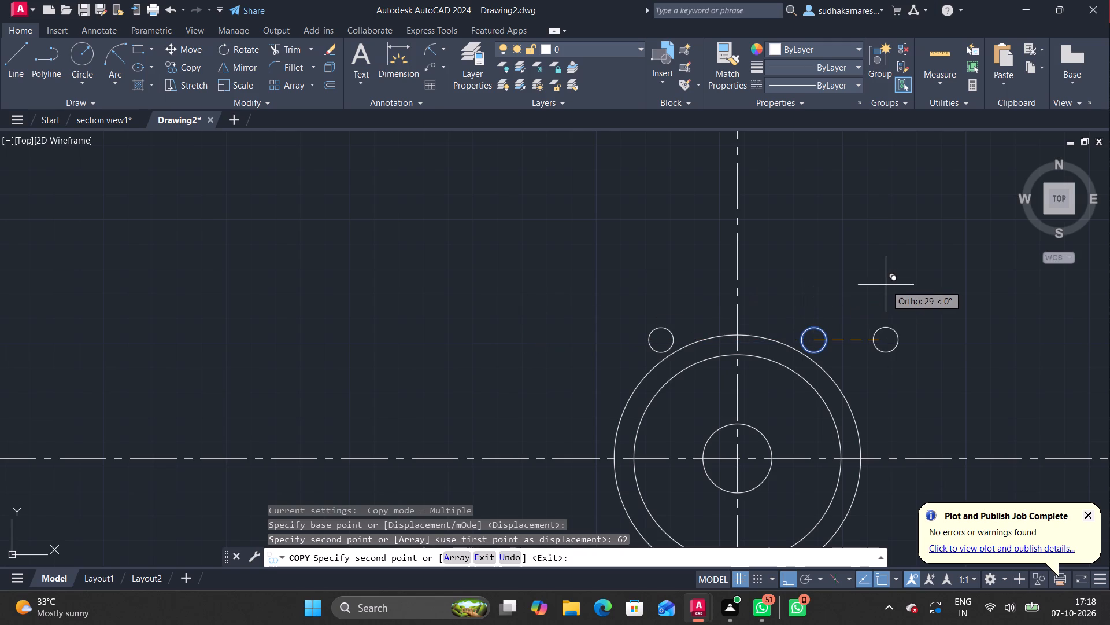
pyautogui.press('Escape')
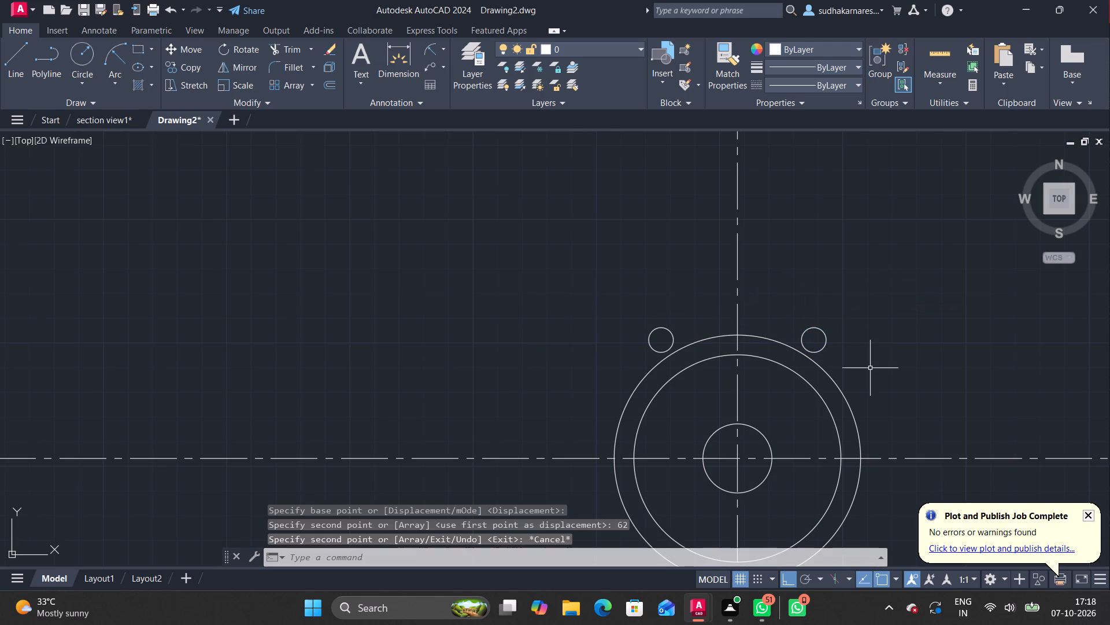
# Draw a 22 mm diameter circle concentric with the small circle right of the vertical centre line.
pyautogui.write('c')
pyautogui.press('space')
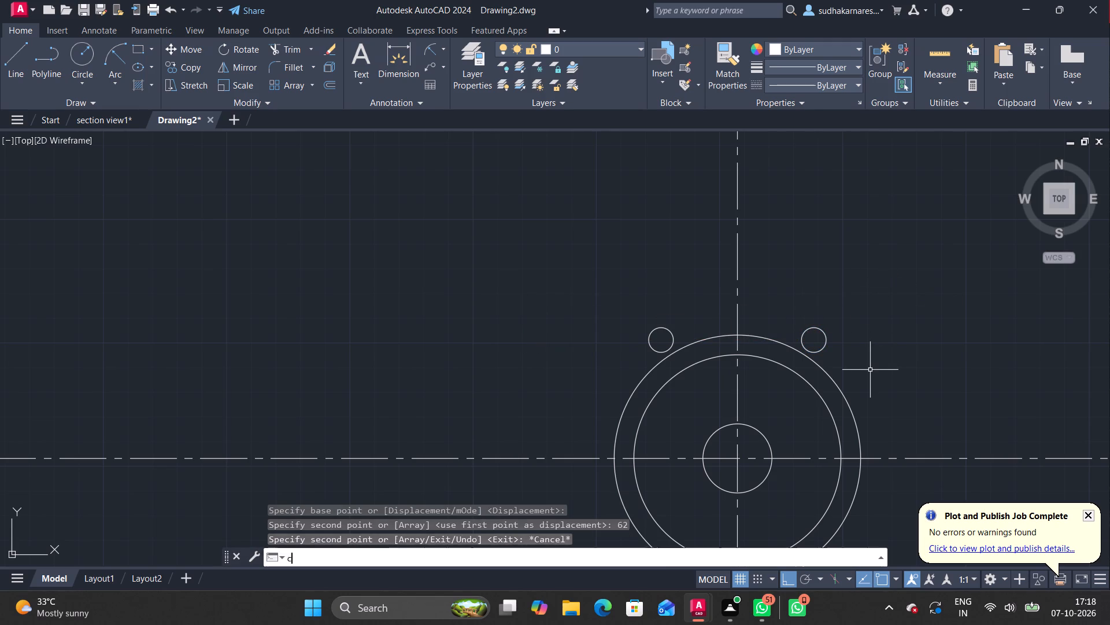
pyautogui.click(812, 343)
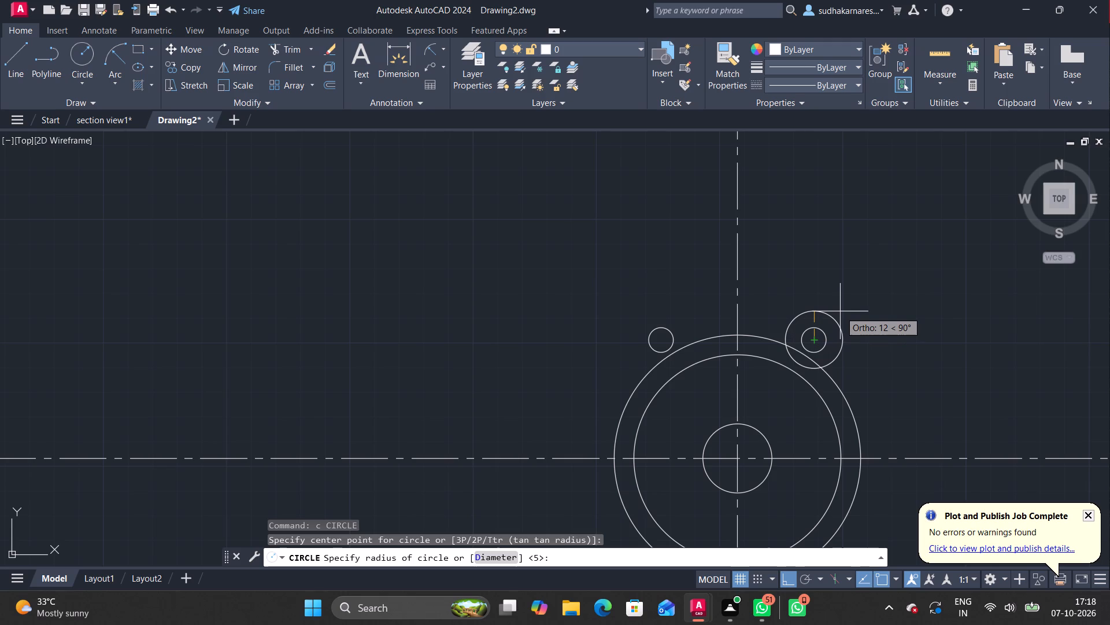
pyautogui.click(491, 554)
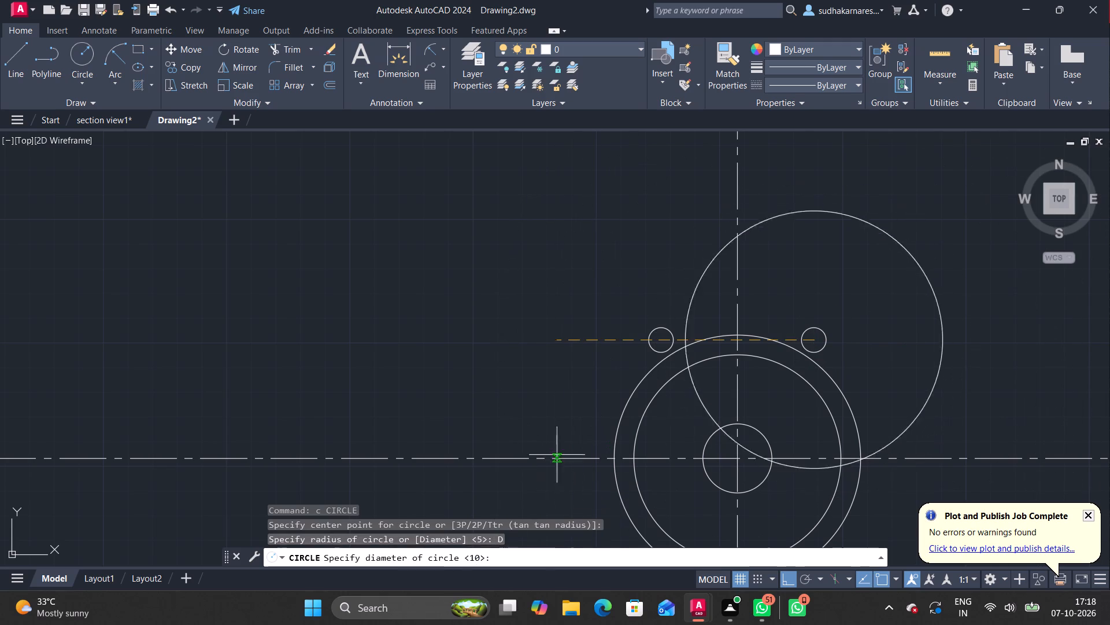
pyautogui.write('22')
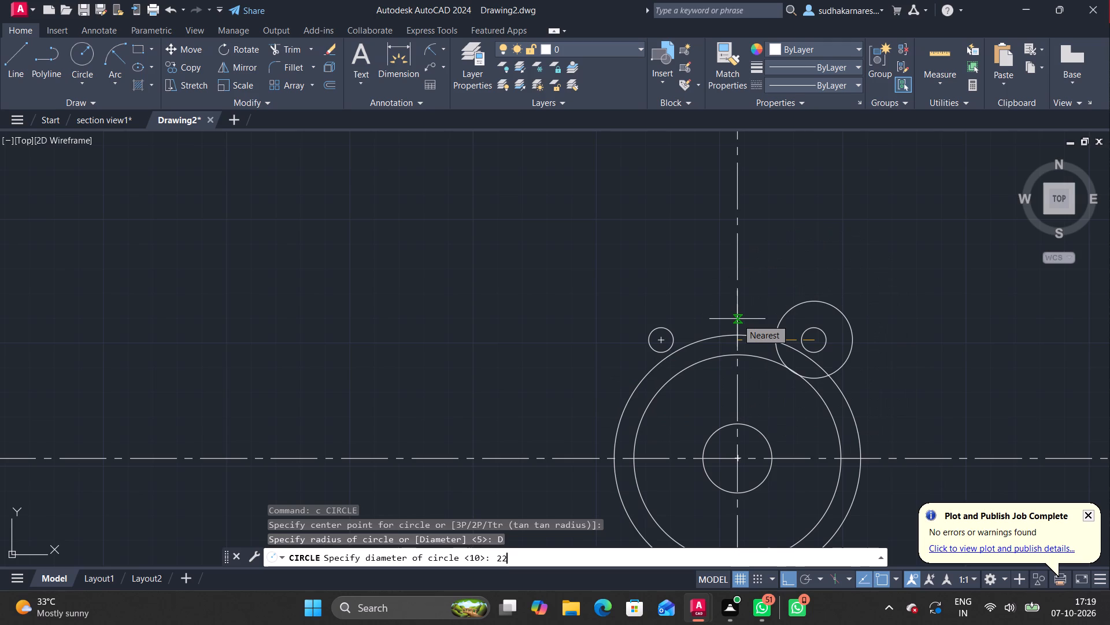
pyautogui.press('Return')
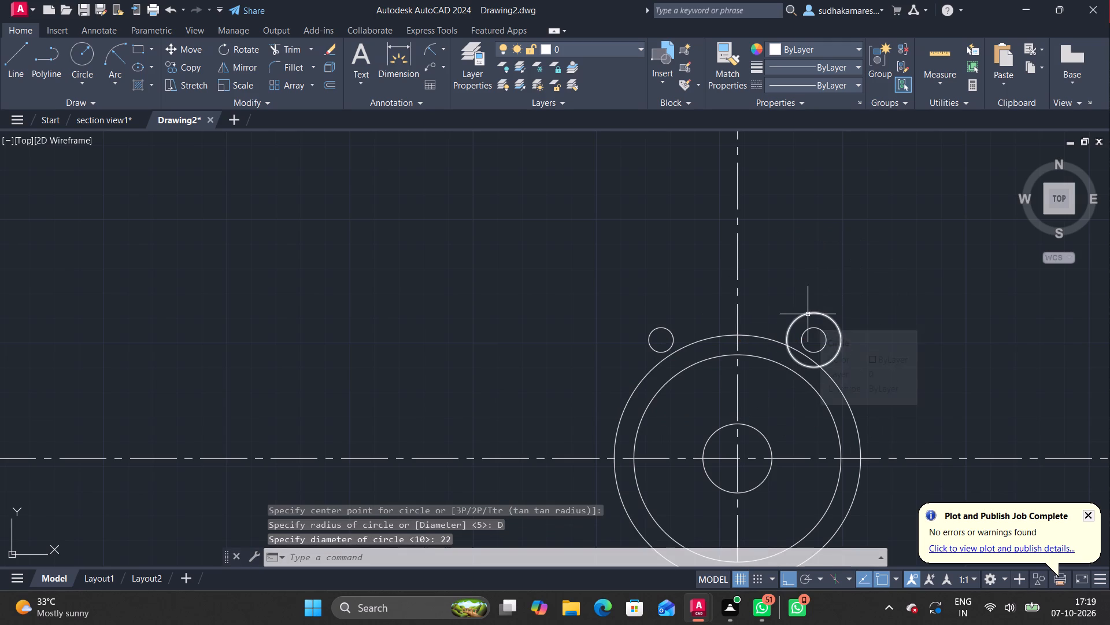
# Copy the 22 mm circle from its centre onto the centre of the small circle left of the vertical centre line.
pyautogui.click(808, 314)
pyautogui.press('c')
pyautogui.write('p')
pyautogui.press('space')
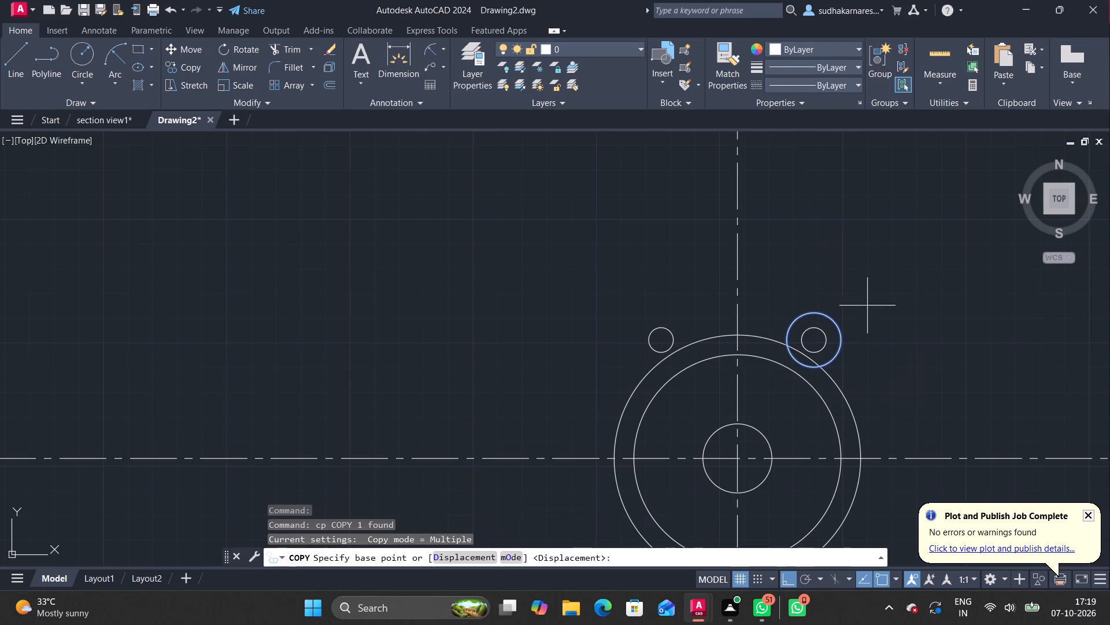
pyautogui.click(817, 342)
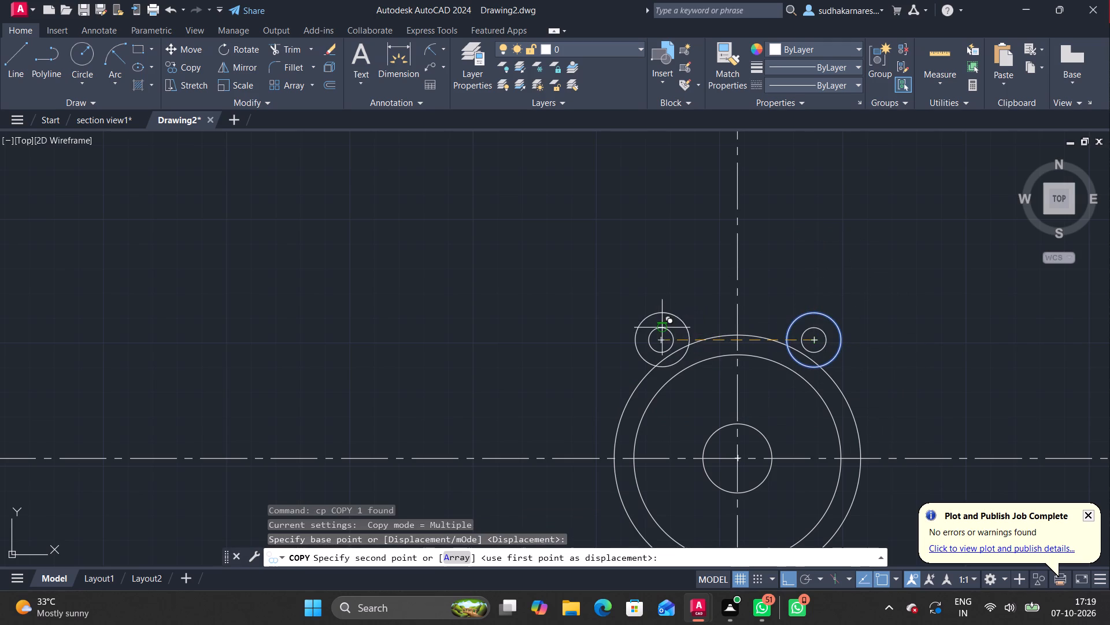
pyautogui.click(658, 337)
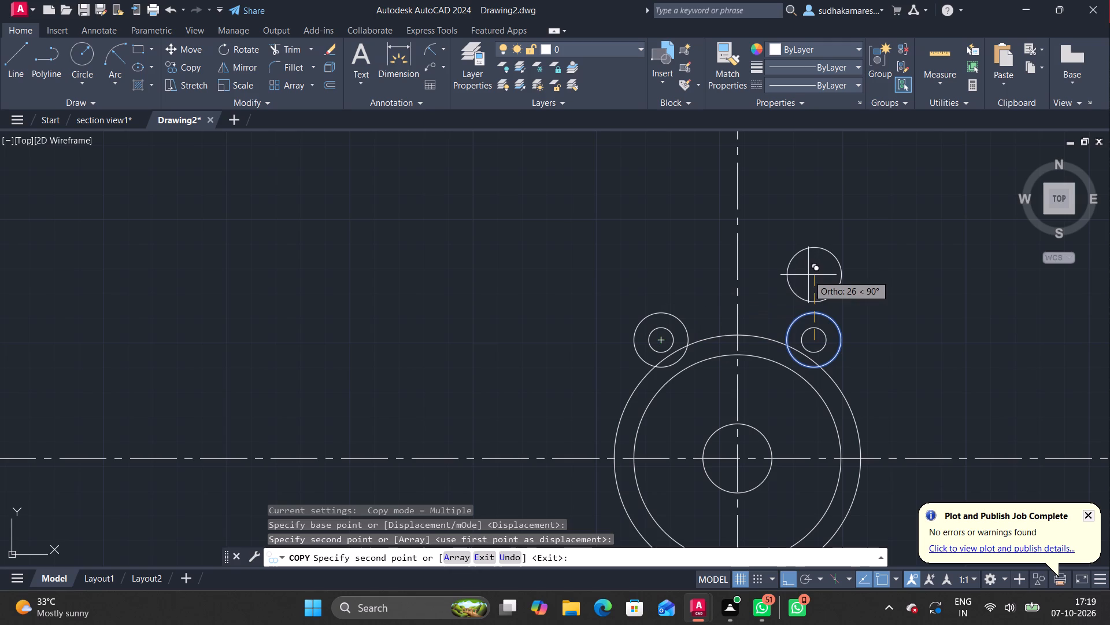
pyautogui.press('Escape')
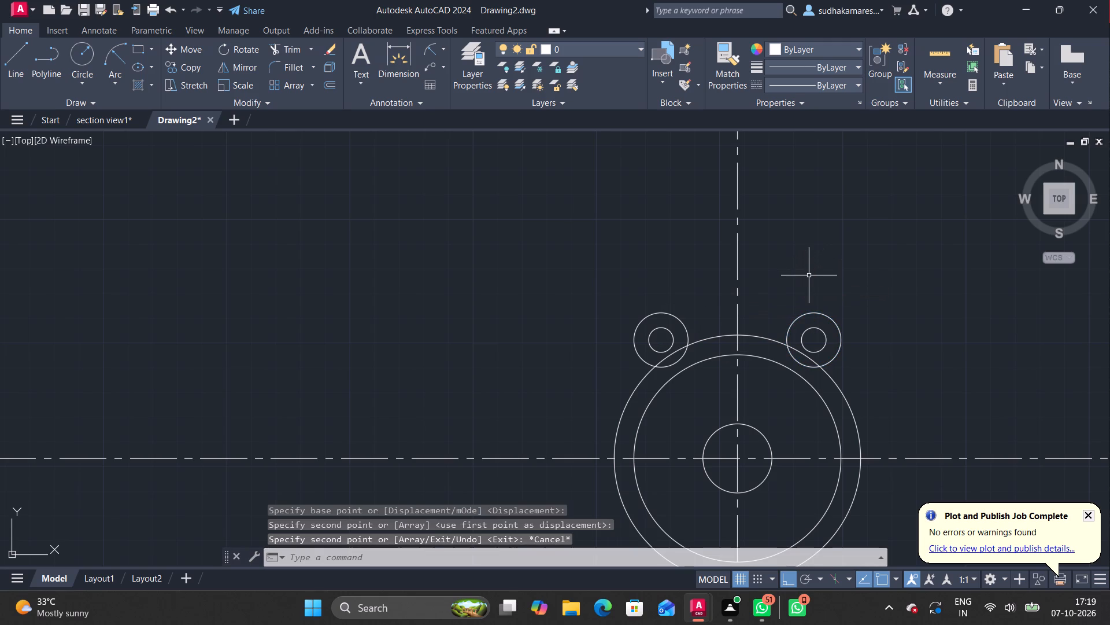
# Trim the outermost large circle inside both 22 mm circles and from the left one down to the horizontal centre line.
pyautogui.write('tr')
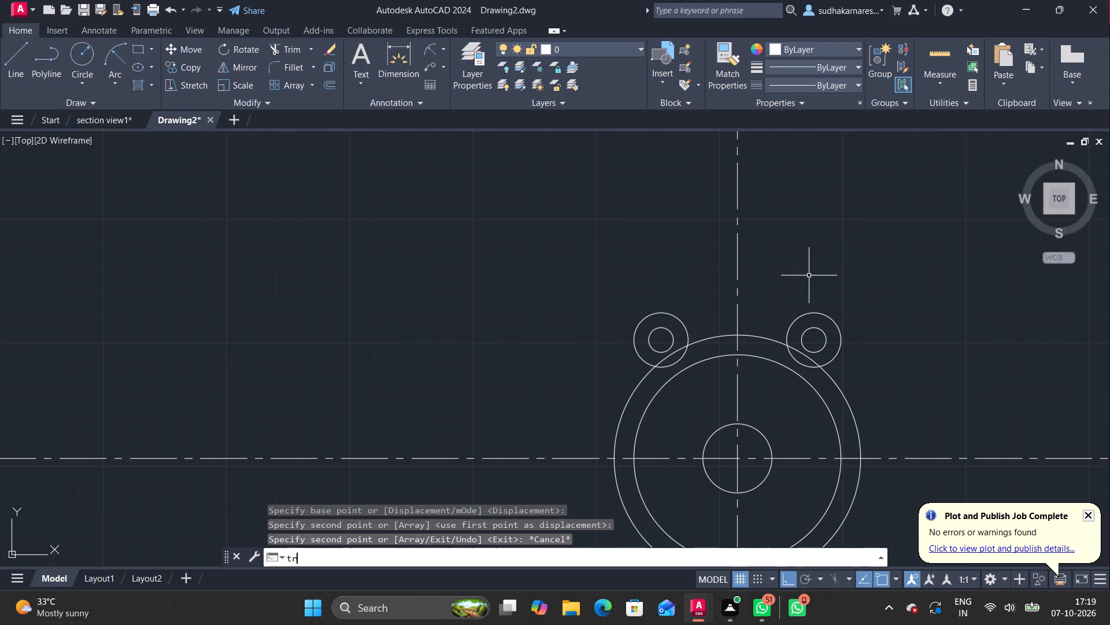
pyautogui.press('space')
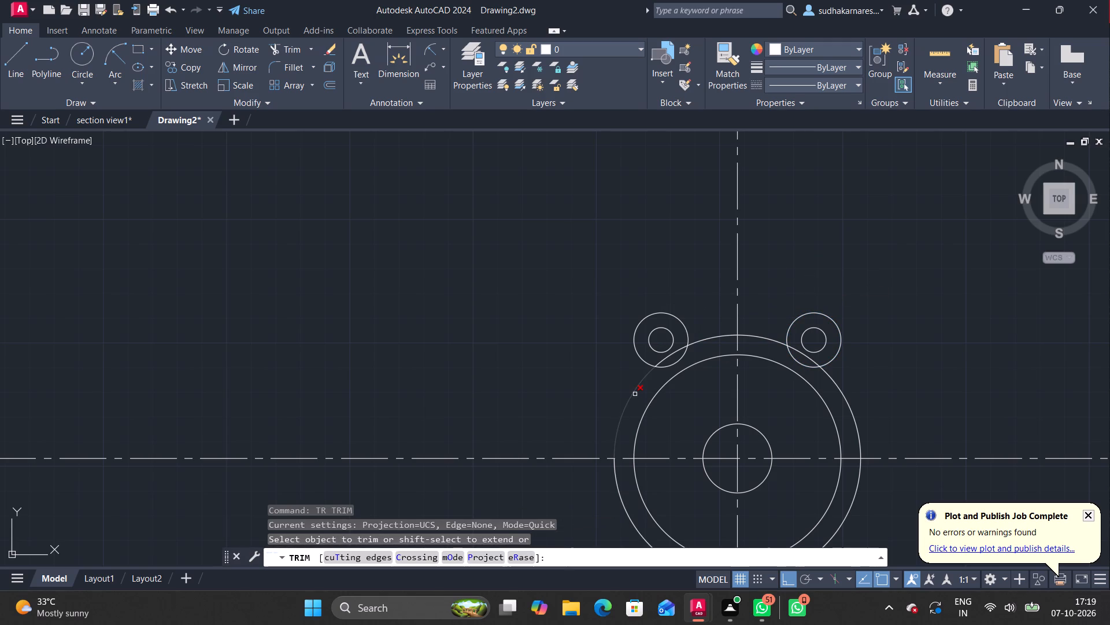
pyautogui.click(635, 394)
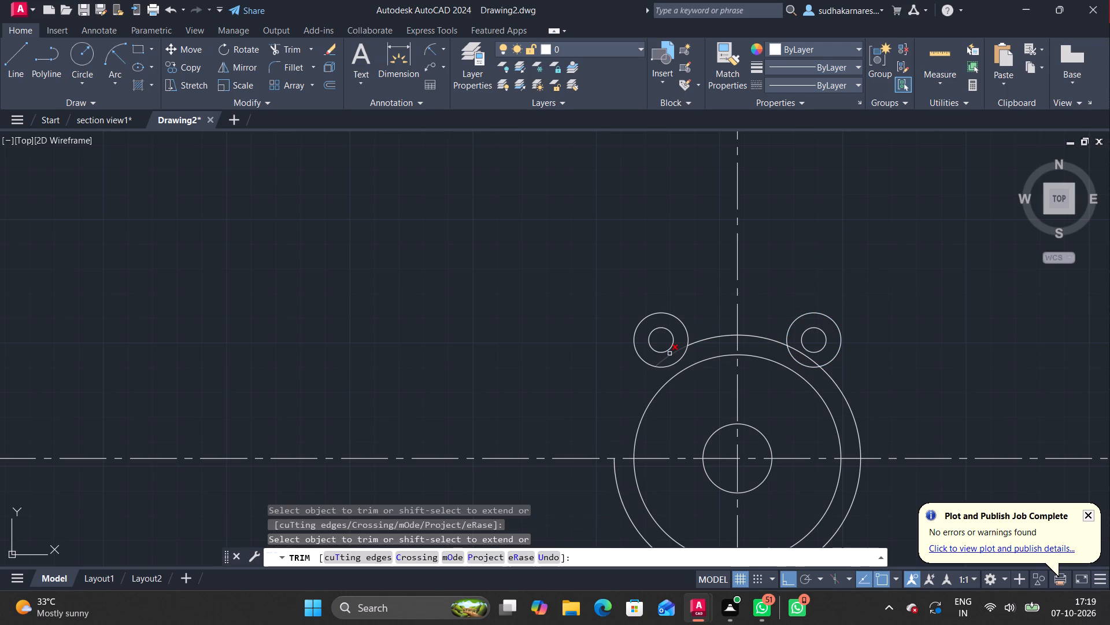
pyautogui.click(672, 354)
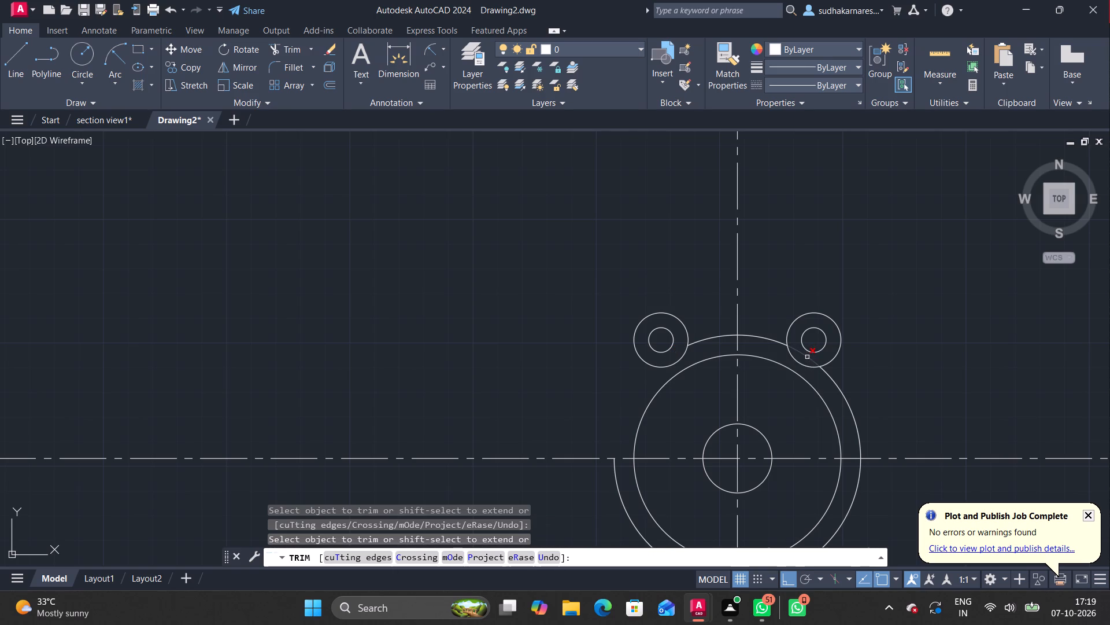
pyautogui.click(807, 357)
pyautogui.press('Escape')
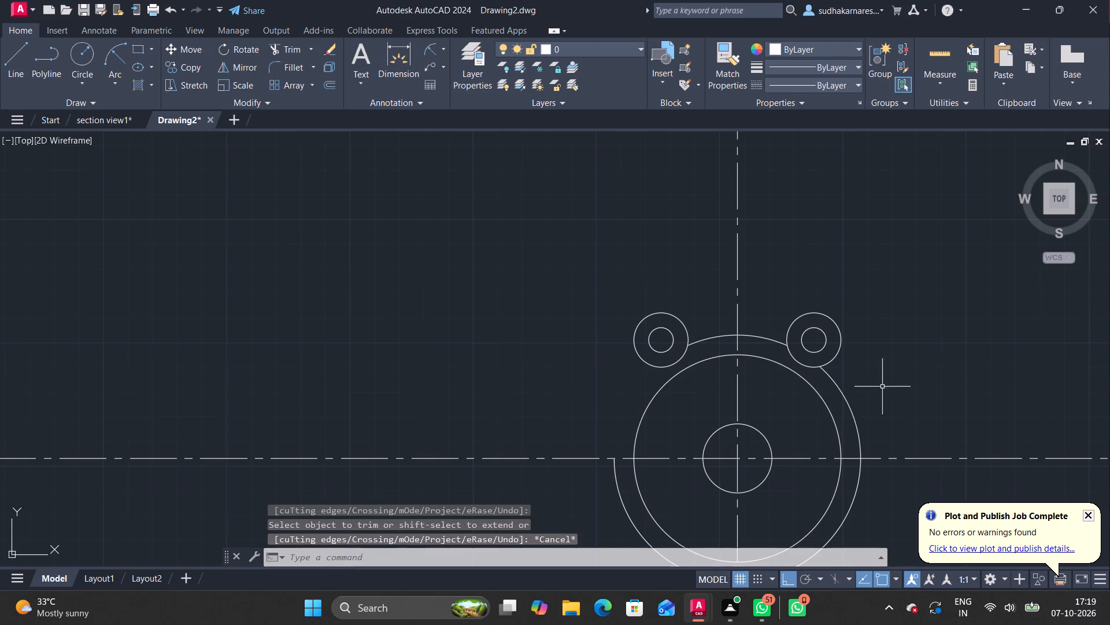
# Check the diameter of the right-hand lug's outer circle with the Linear and Diameter dimensions, without placing any dimension.
pyautogui.click(441, 47)
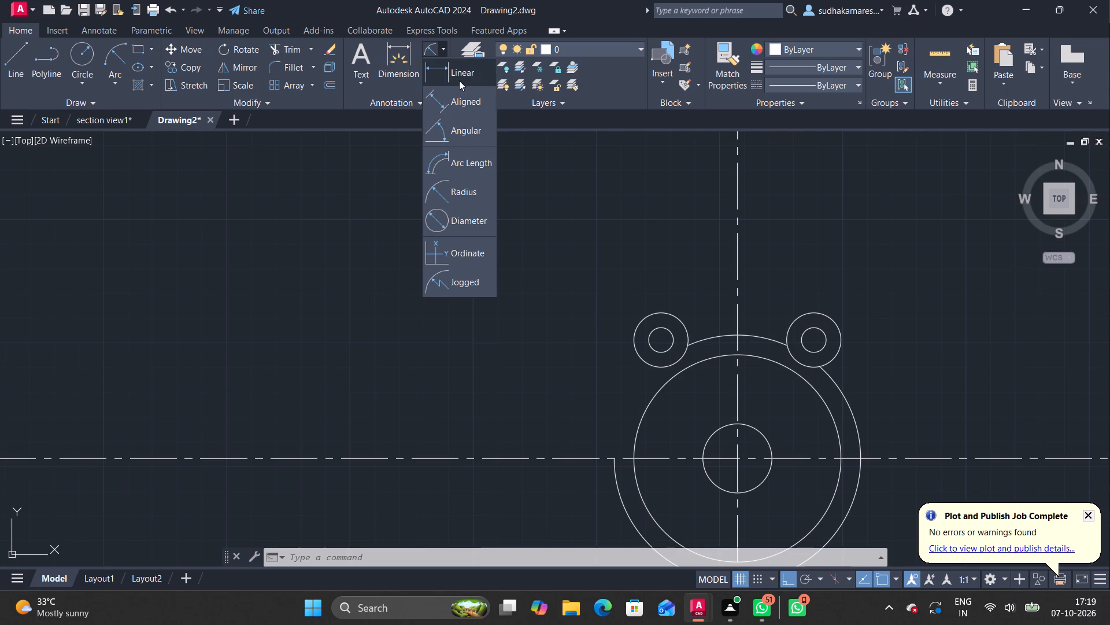
pyautogui.click(458, 74)
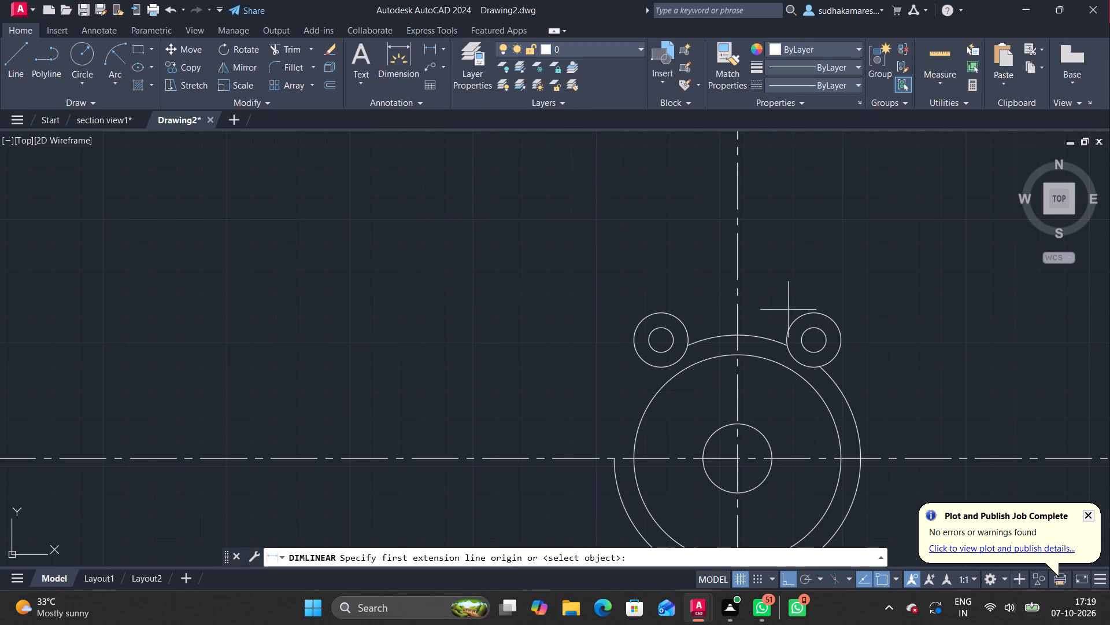
pyautogui.click(812, 315)
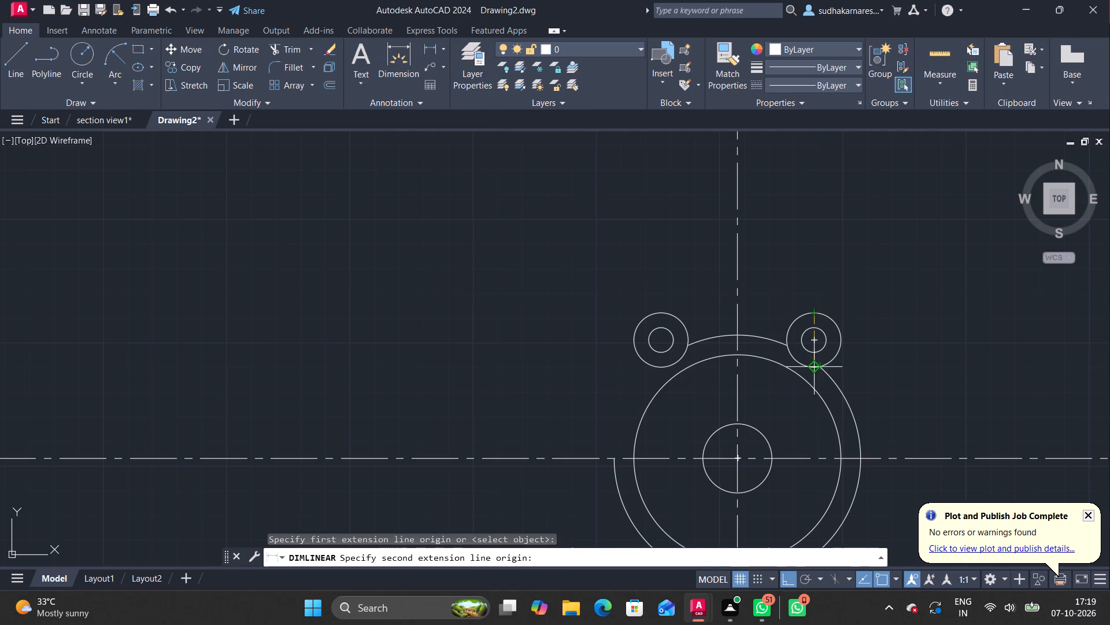
pyautogui.click(814, 370)
pyautogui.press('Escape')
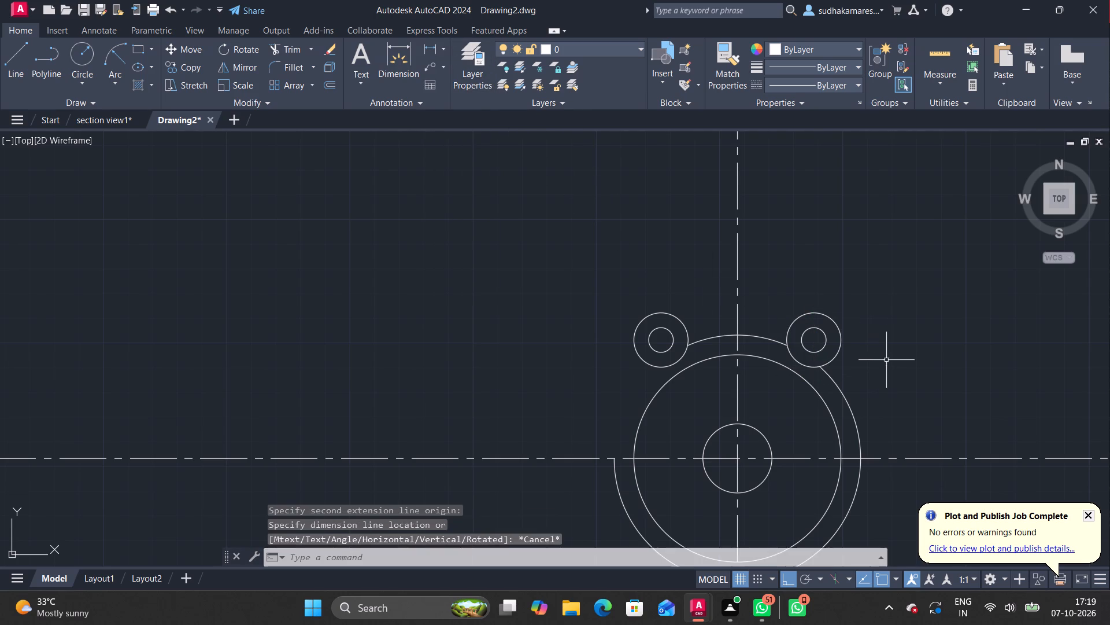
pyautogui.click(436, 50)
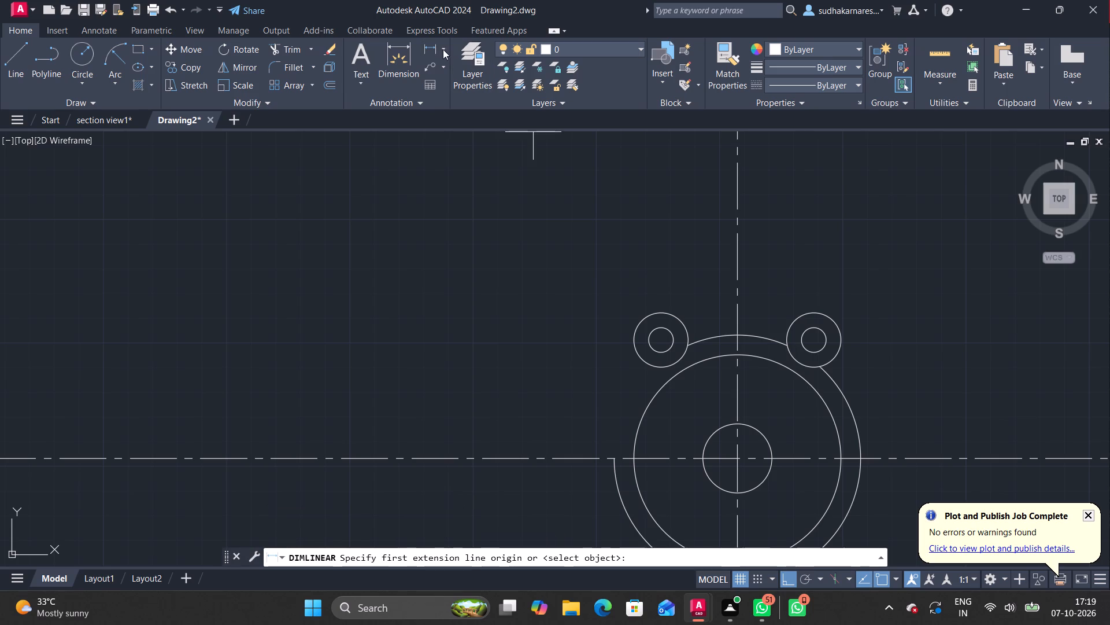
pyautogui.click(441, 48)
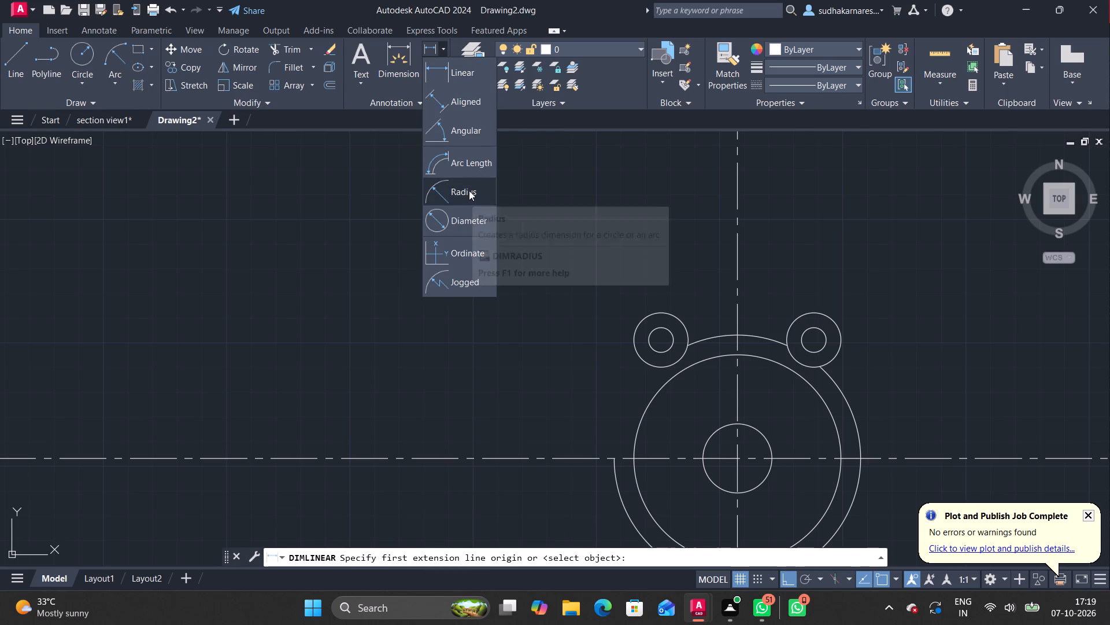
pyautogui.click(479, 222)
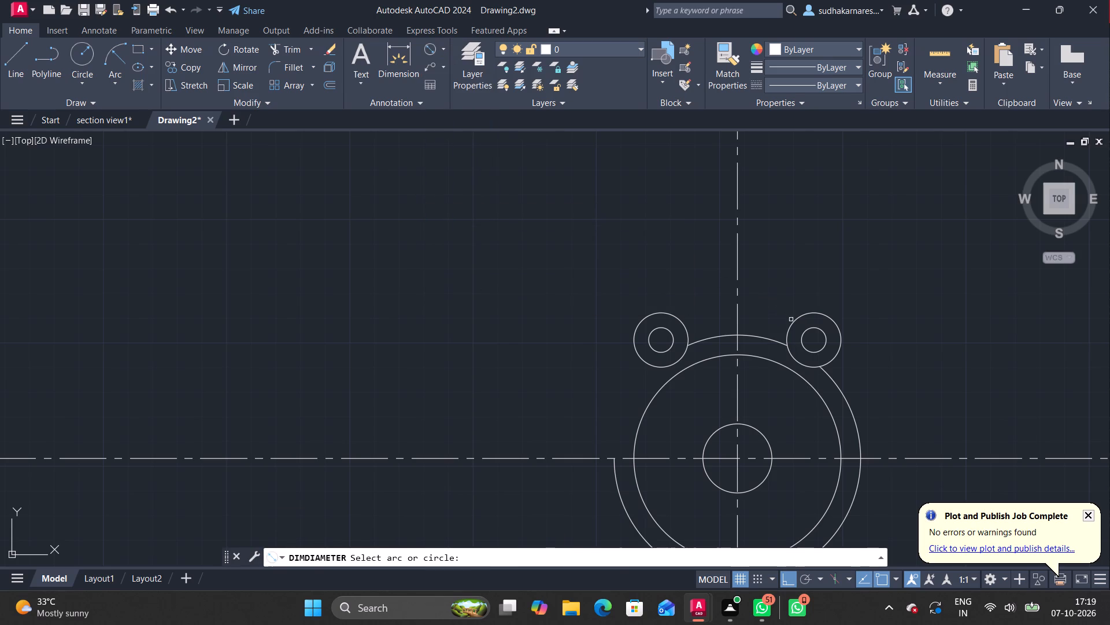
pyautogui.click(794, 321)
pyautogui.press('Escape')
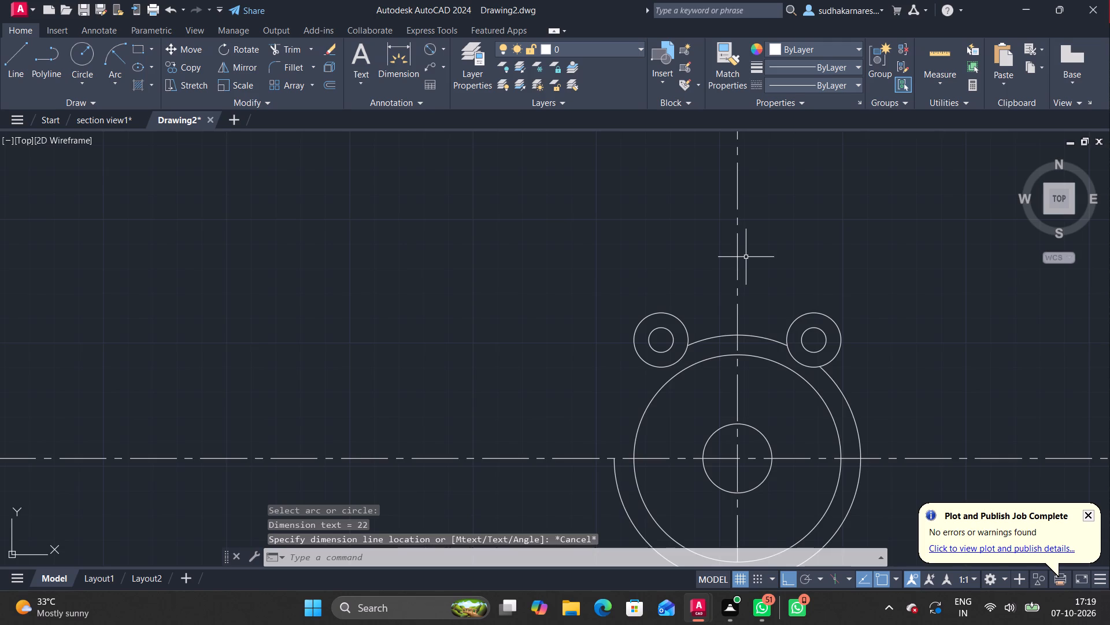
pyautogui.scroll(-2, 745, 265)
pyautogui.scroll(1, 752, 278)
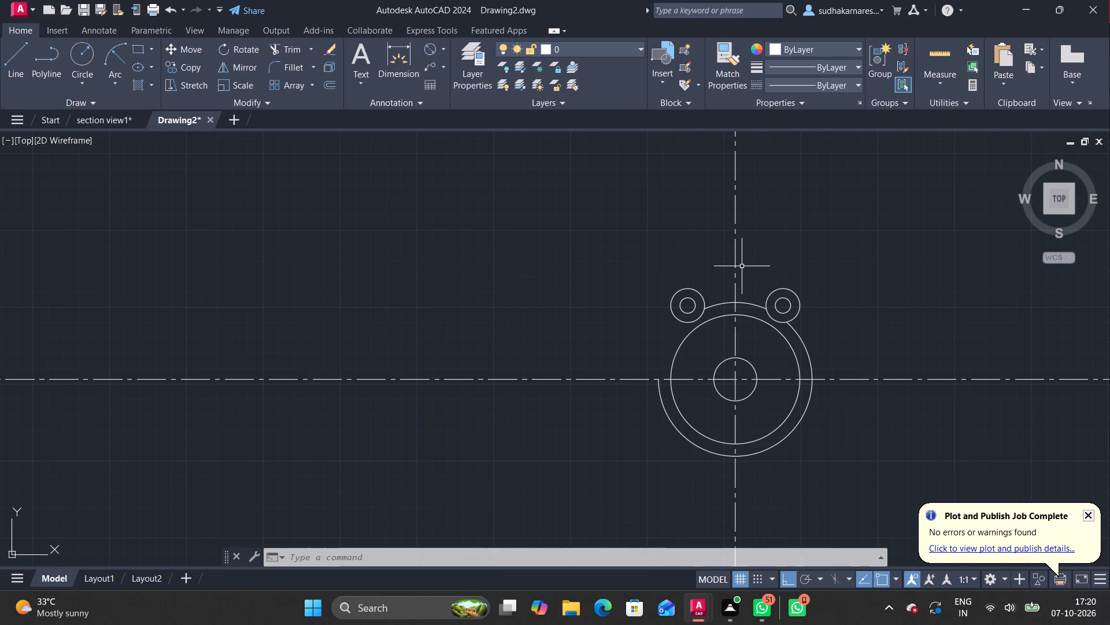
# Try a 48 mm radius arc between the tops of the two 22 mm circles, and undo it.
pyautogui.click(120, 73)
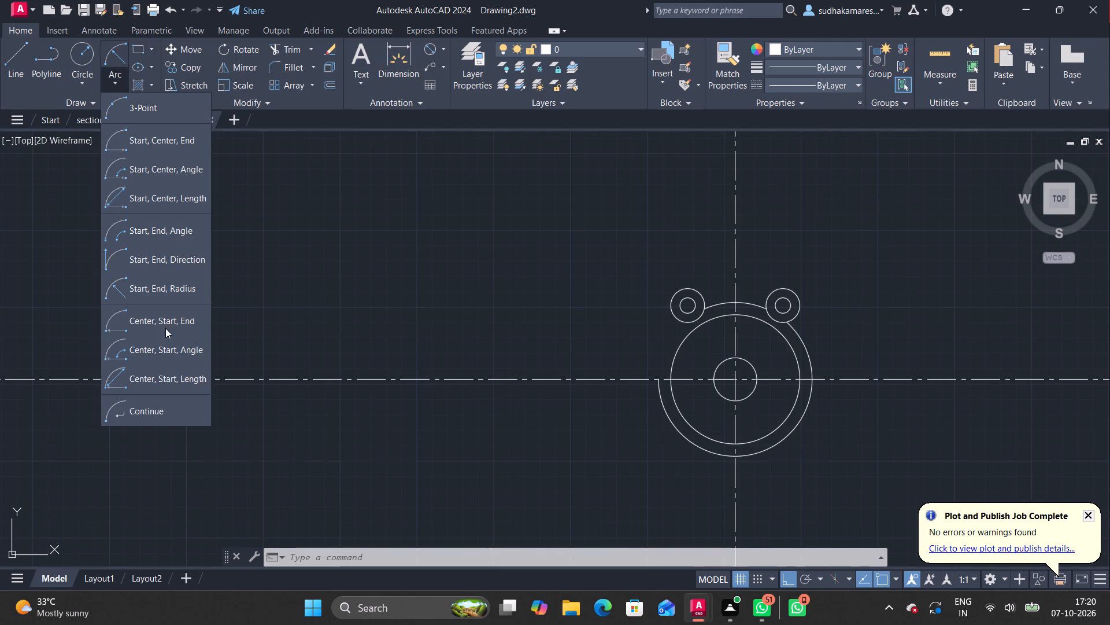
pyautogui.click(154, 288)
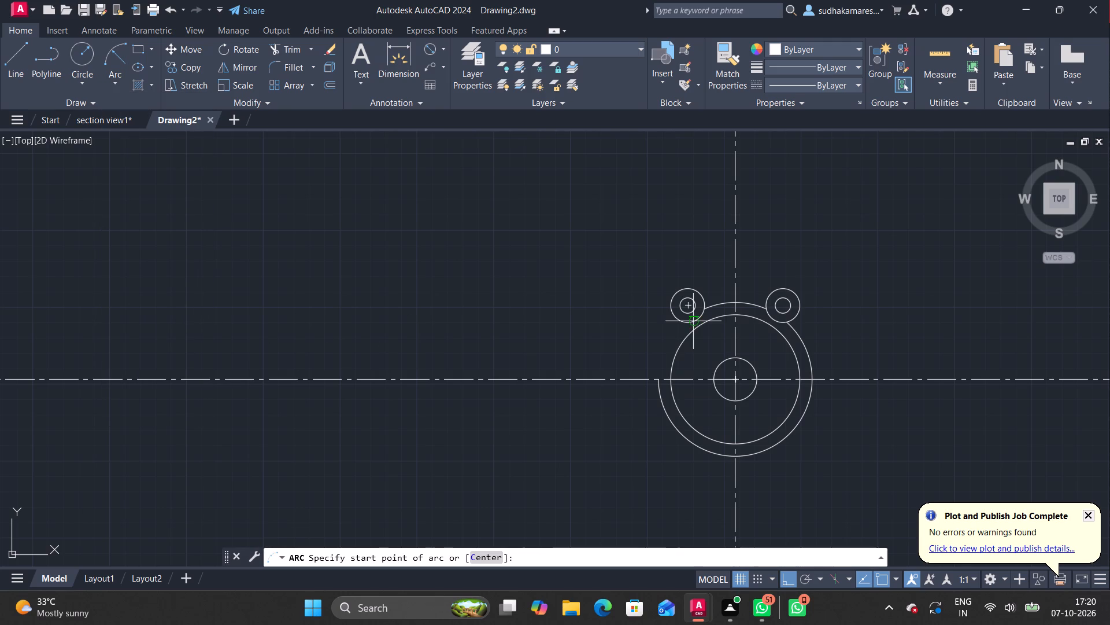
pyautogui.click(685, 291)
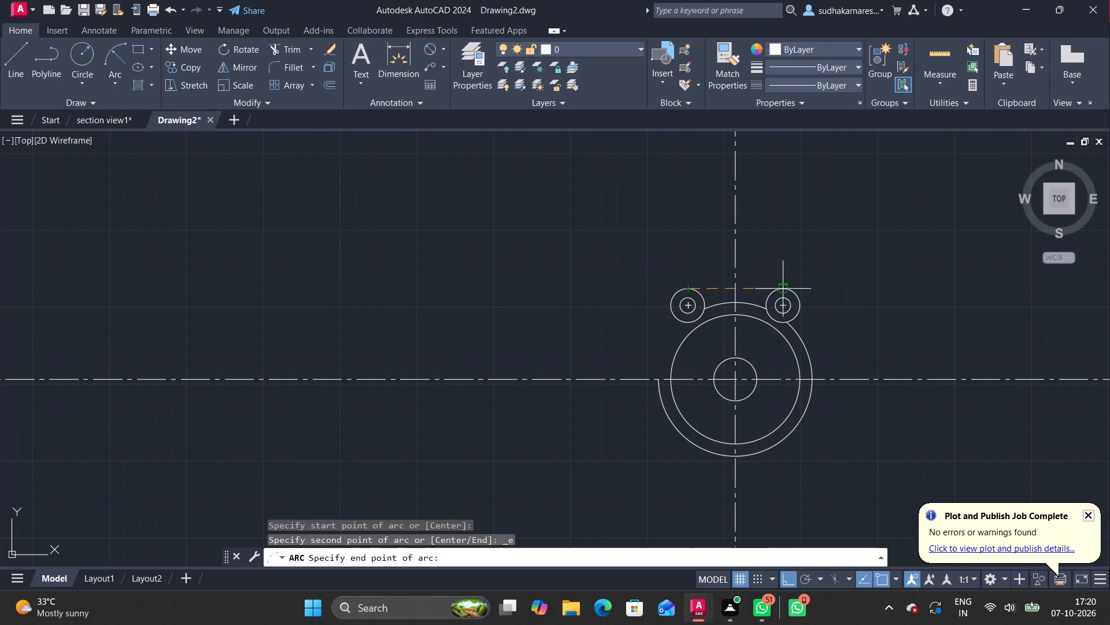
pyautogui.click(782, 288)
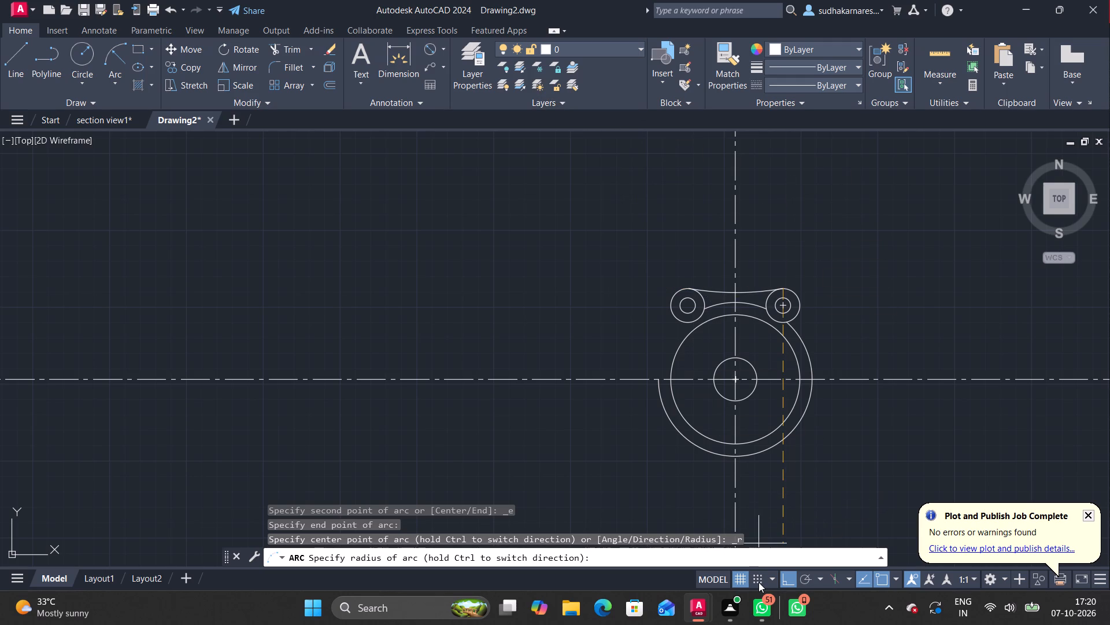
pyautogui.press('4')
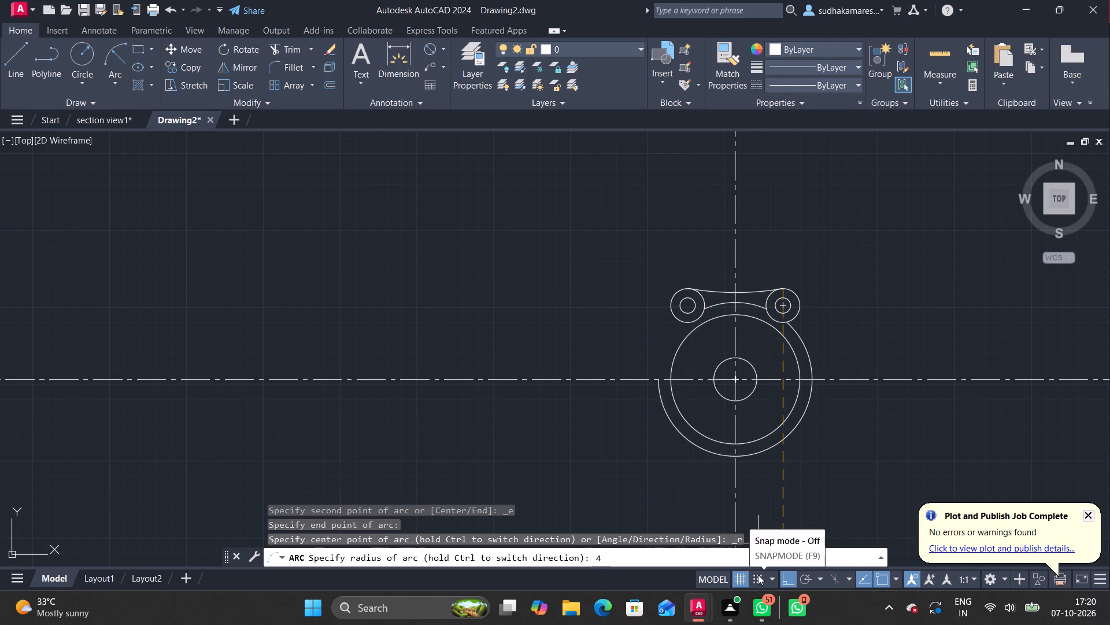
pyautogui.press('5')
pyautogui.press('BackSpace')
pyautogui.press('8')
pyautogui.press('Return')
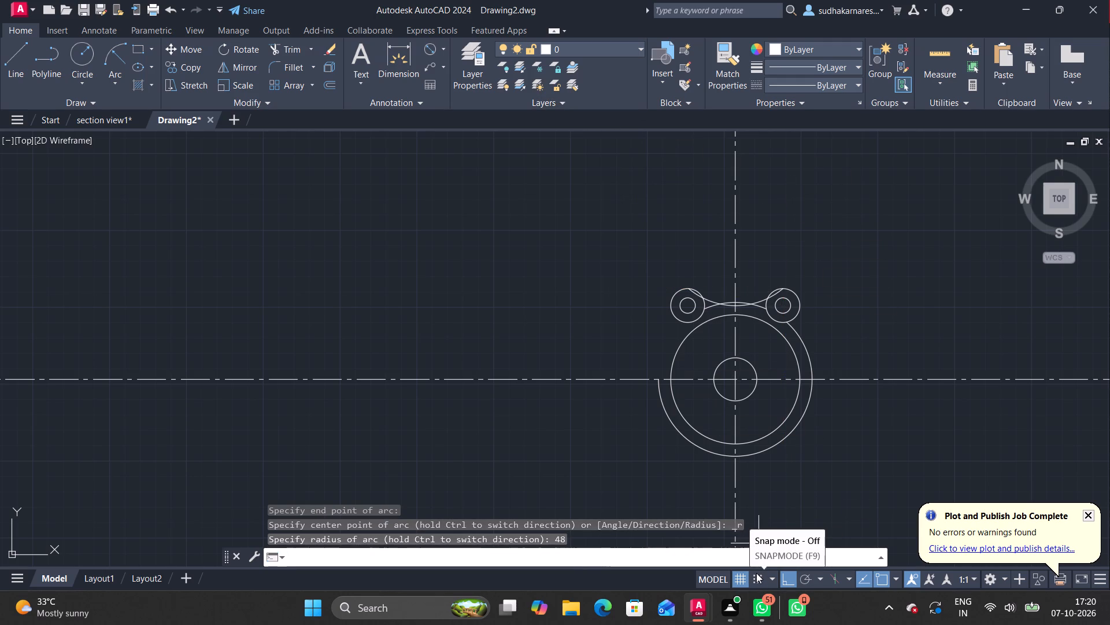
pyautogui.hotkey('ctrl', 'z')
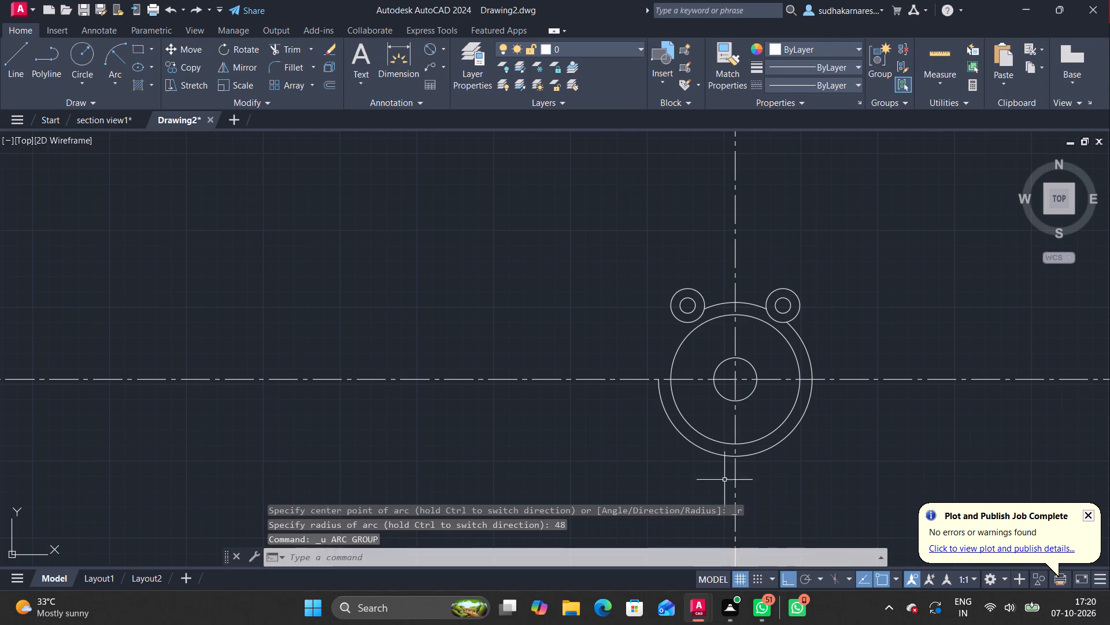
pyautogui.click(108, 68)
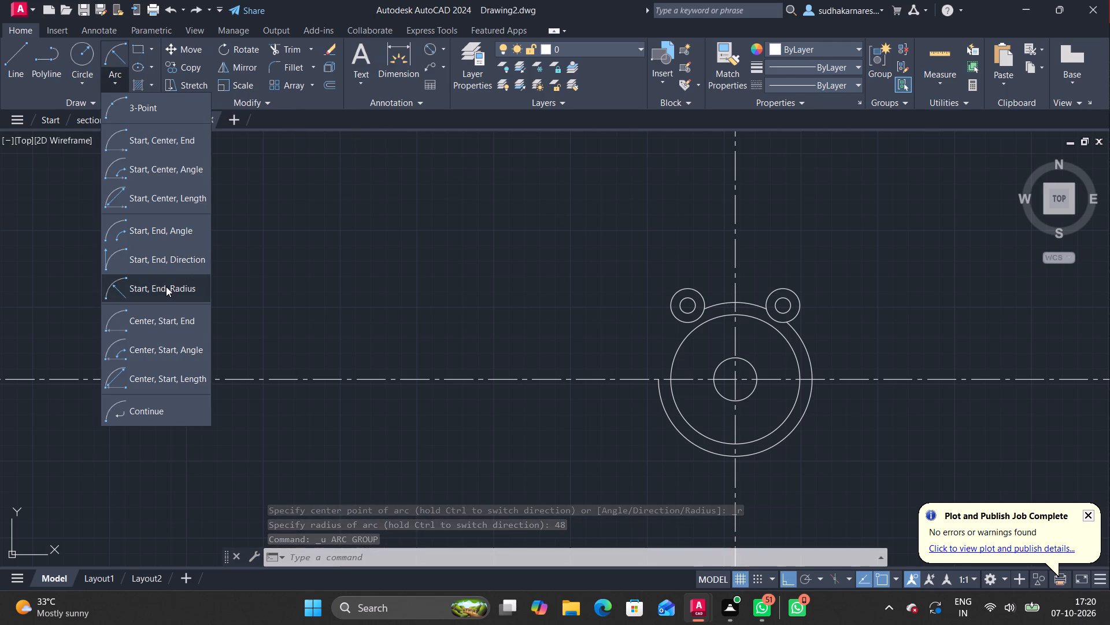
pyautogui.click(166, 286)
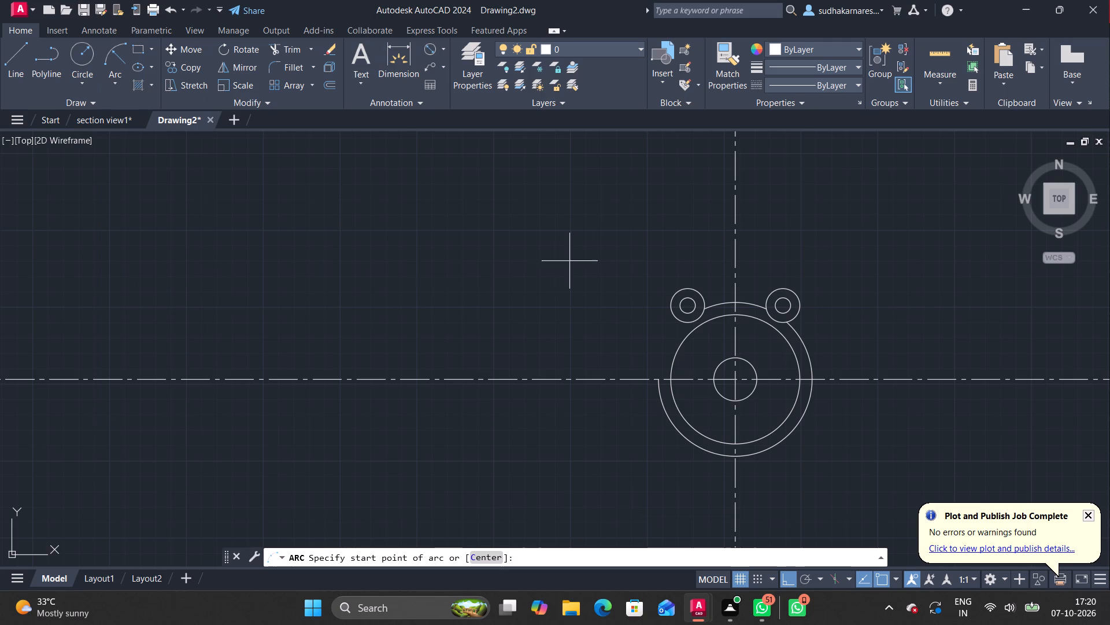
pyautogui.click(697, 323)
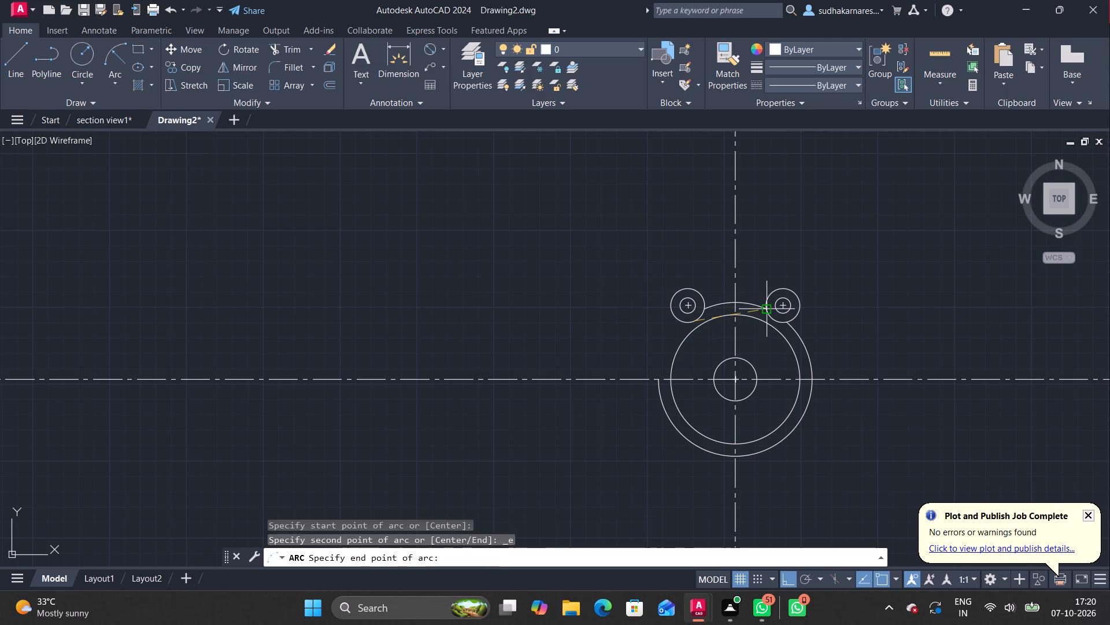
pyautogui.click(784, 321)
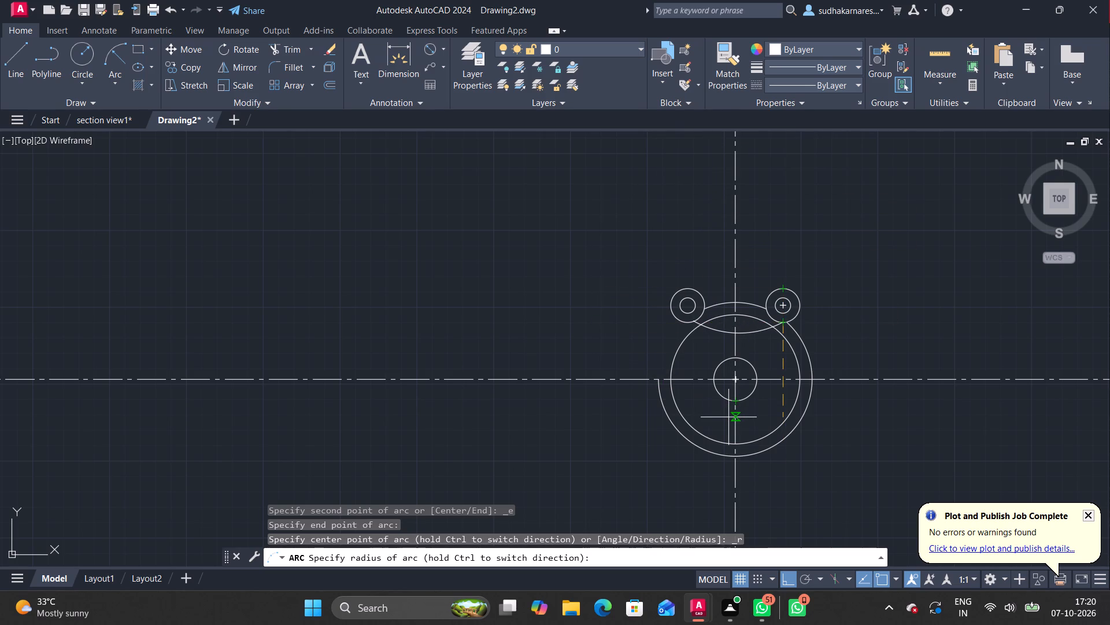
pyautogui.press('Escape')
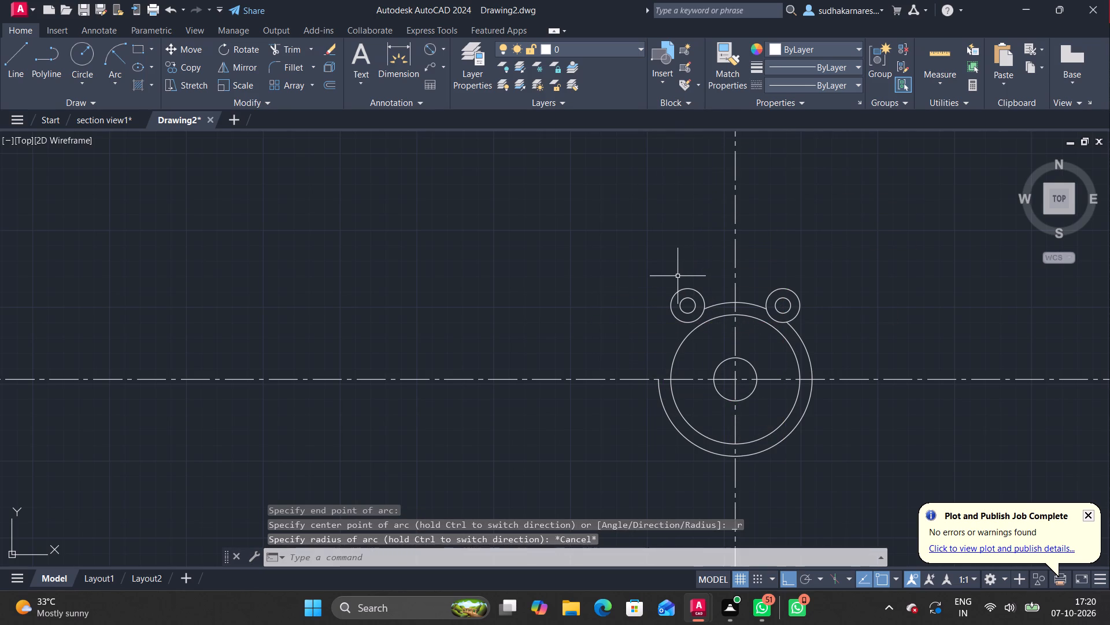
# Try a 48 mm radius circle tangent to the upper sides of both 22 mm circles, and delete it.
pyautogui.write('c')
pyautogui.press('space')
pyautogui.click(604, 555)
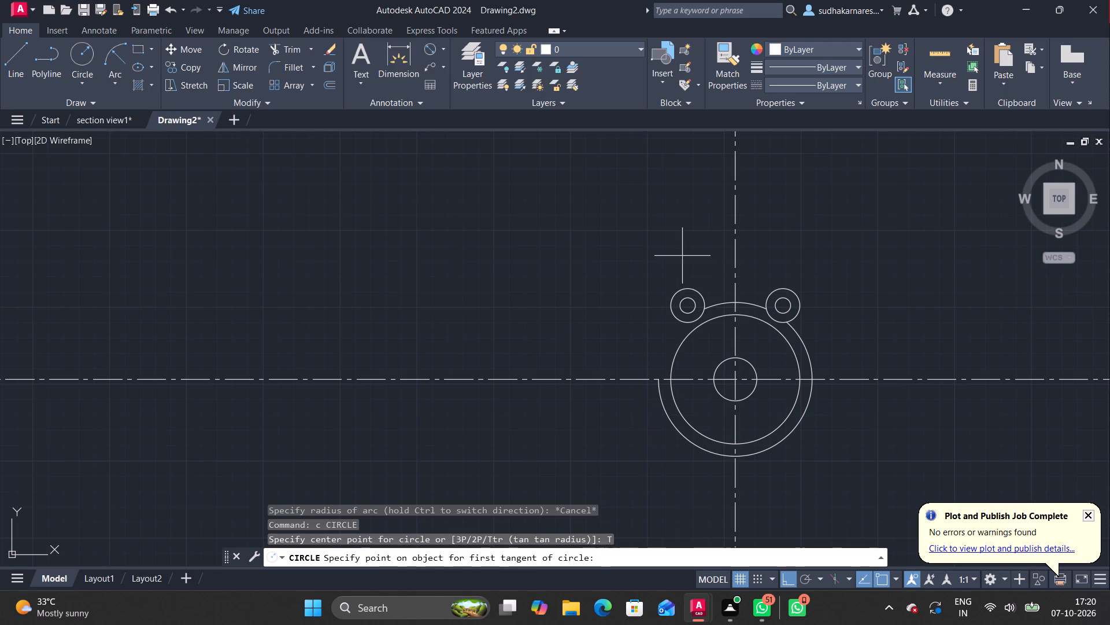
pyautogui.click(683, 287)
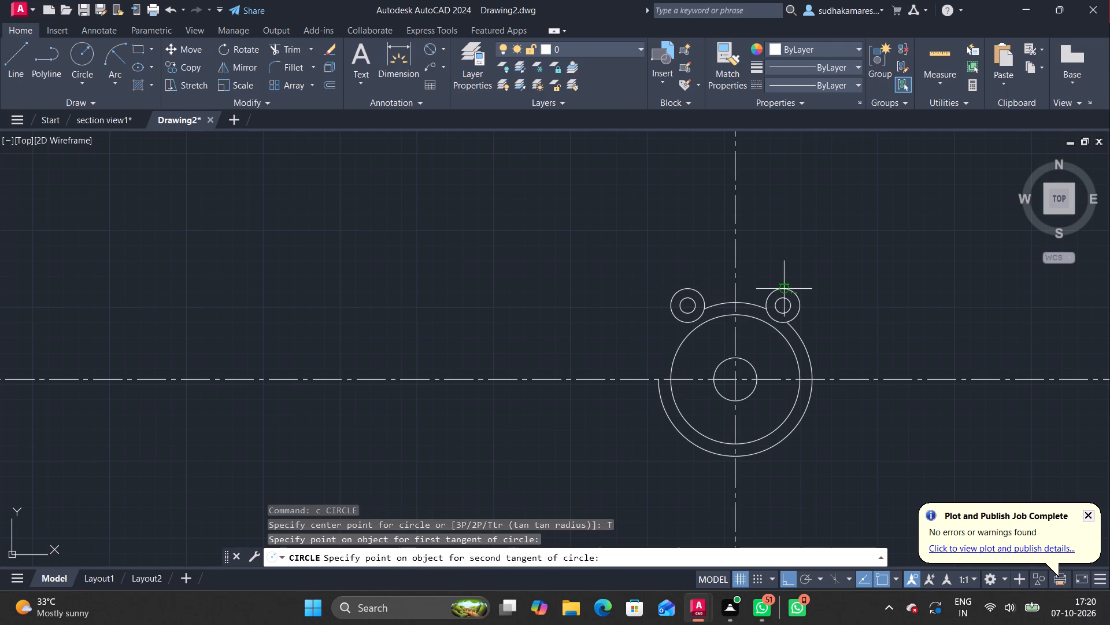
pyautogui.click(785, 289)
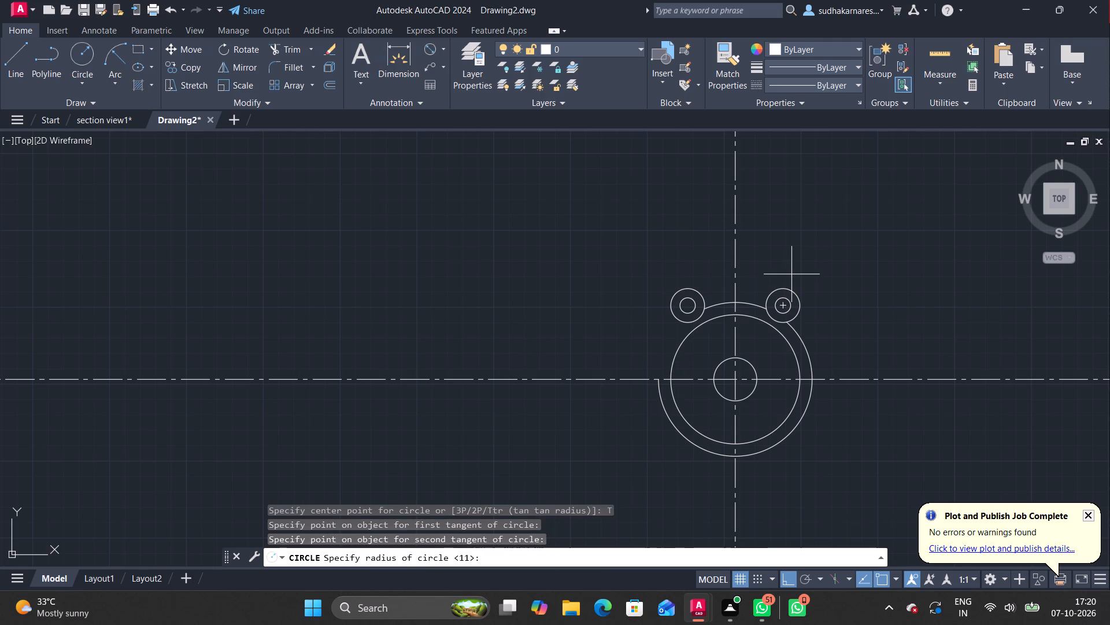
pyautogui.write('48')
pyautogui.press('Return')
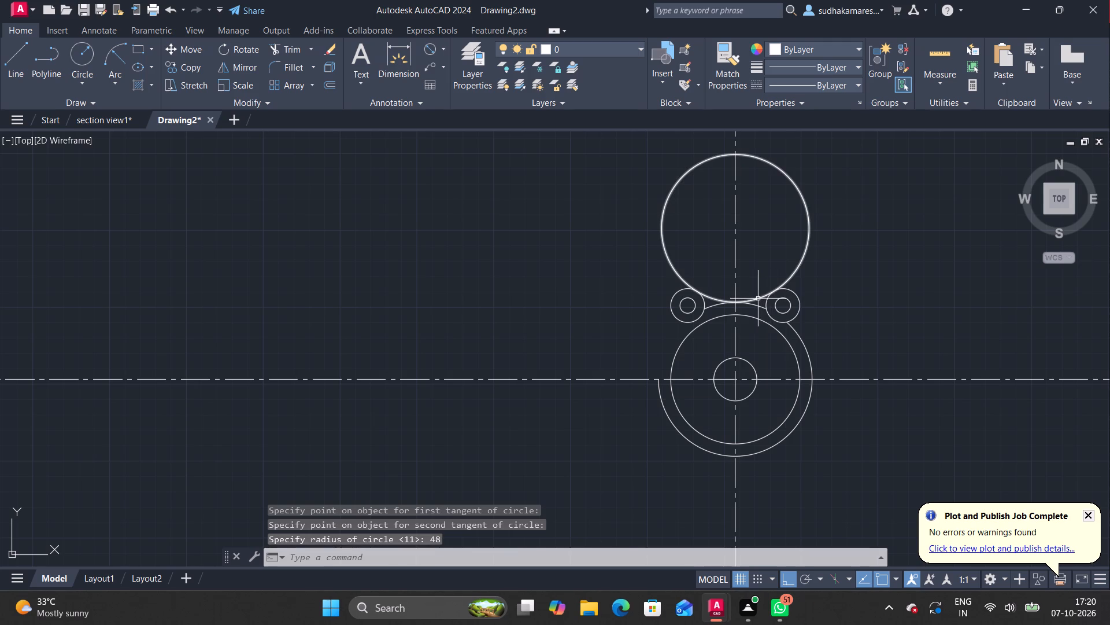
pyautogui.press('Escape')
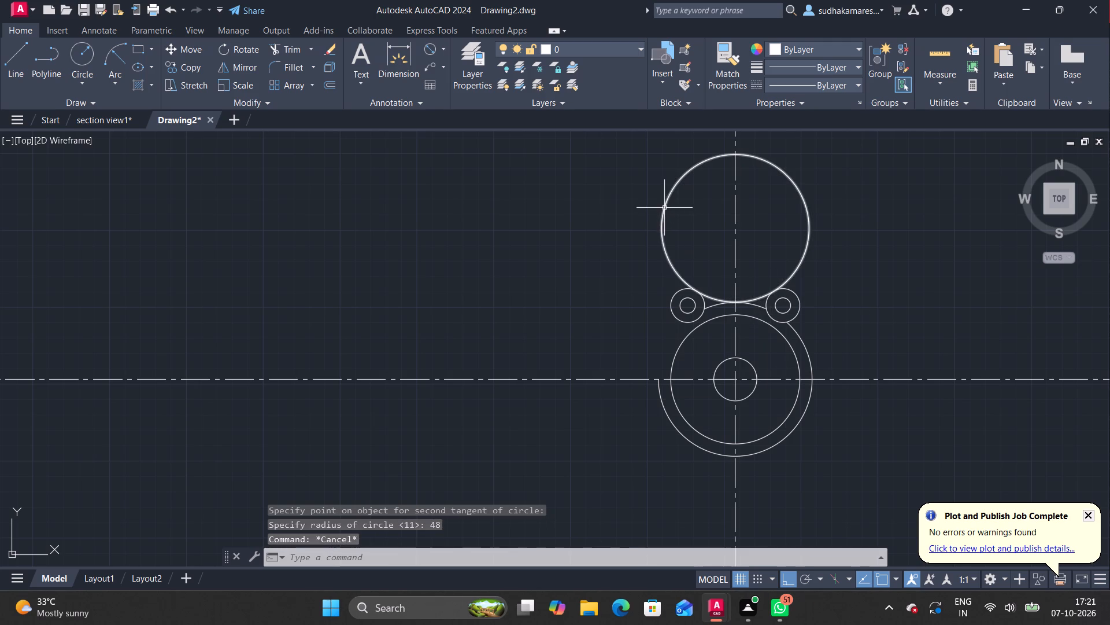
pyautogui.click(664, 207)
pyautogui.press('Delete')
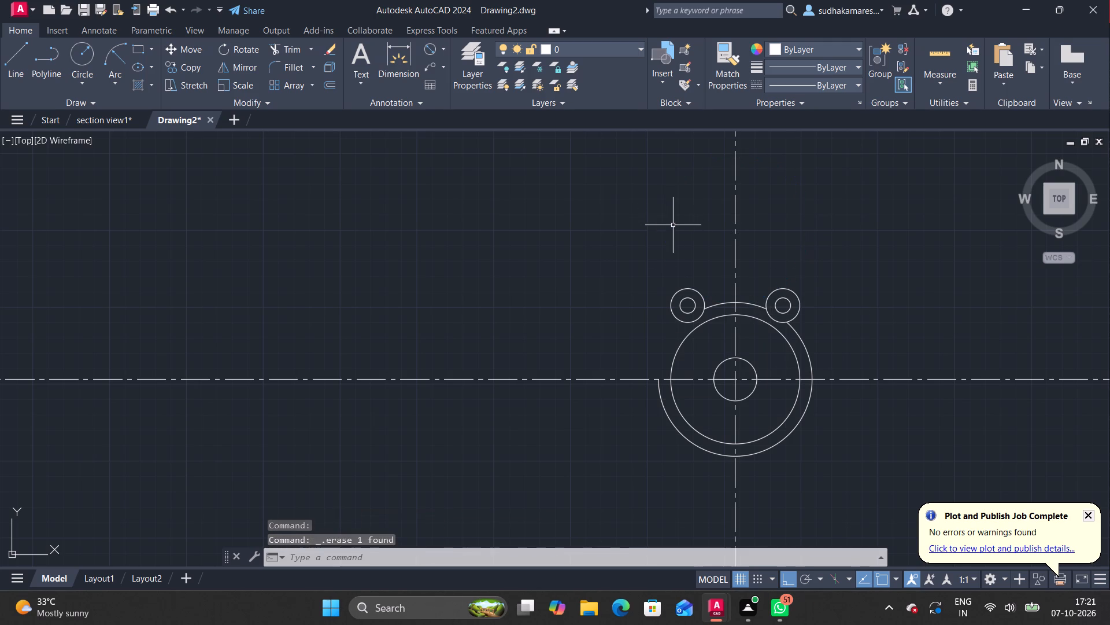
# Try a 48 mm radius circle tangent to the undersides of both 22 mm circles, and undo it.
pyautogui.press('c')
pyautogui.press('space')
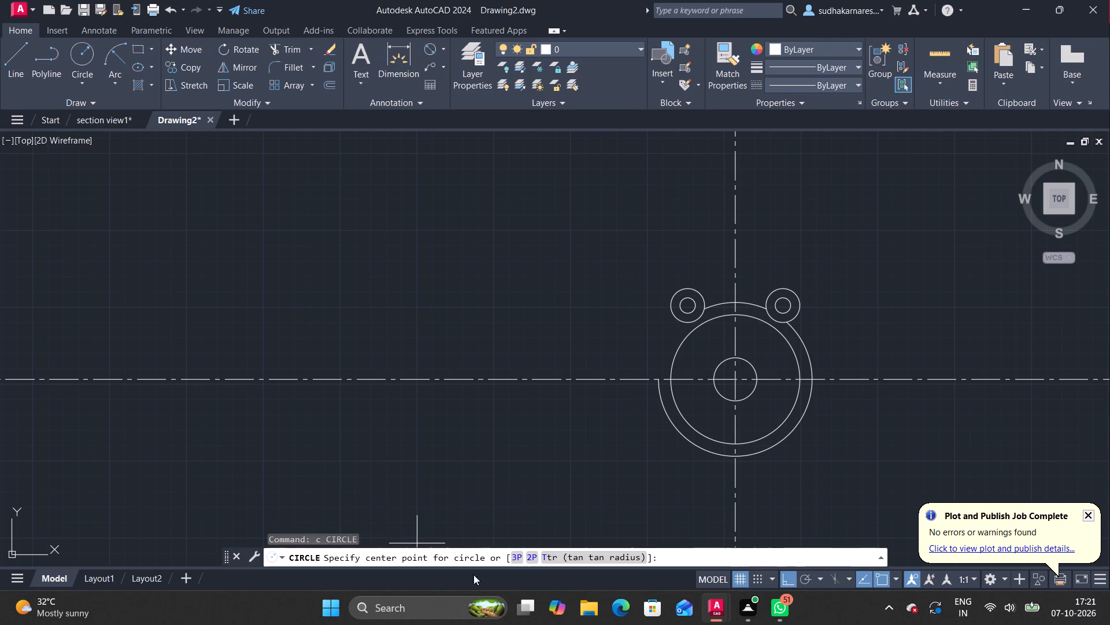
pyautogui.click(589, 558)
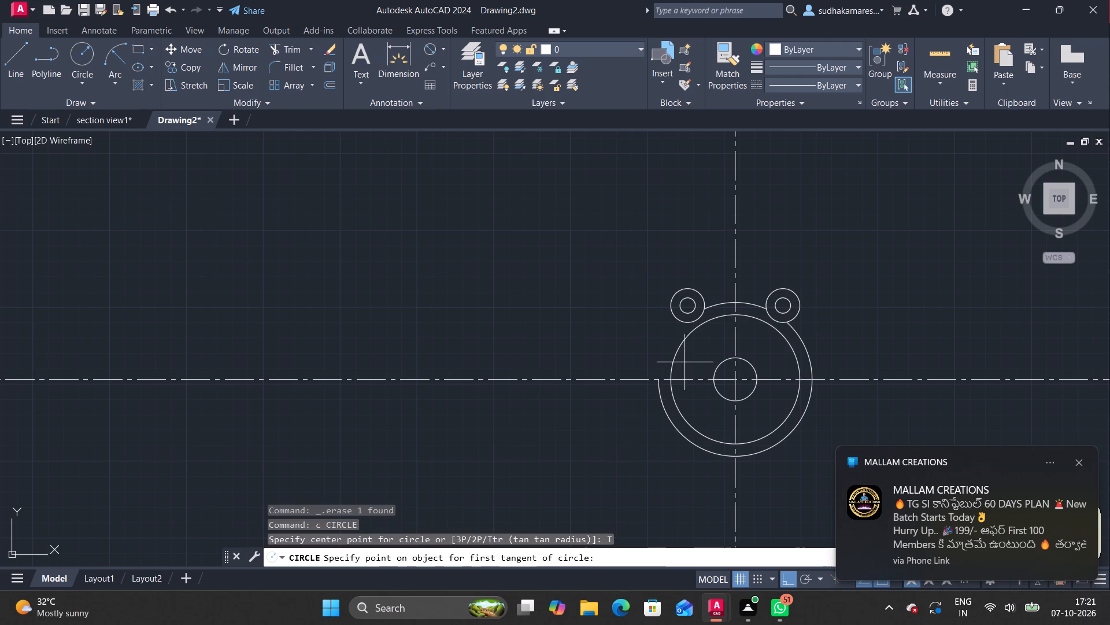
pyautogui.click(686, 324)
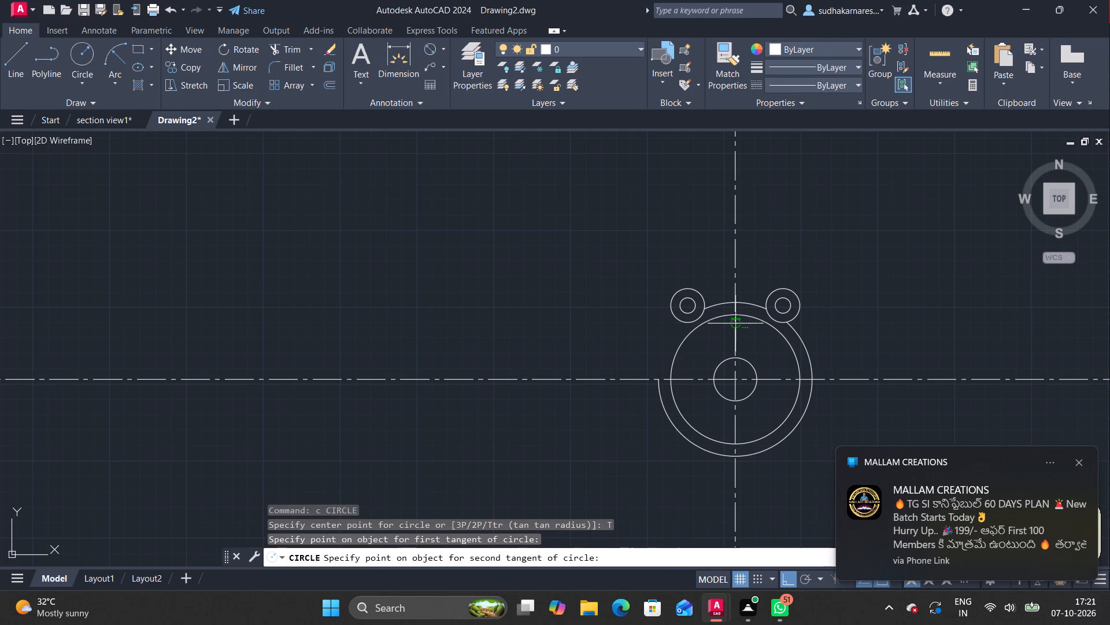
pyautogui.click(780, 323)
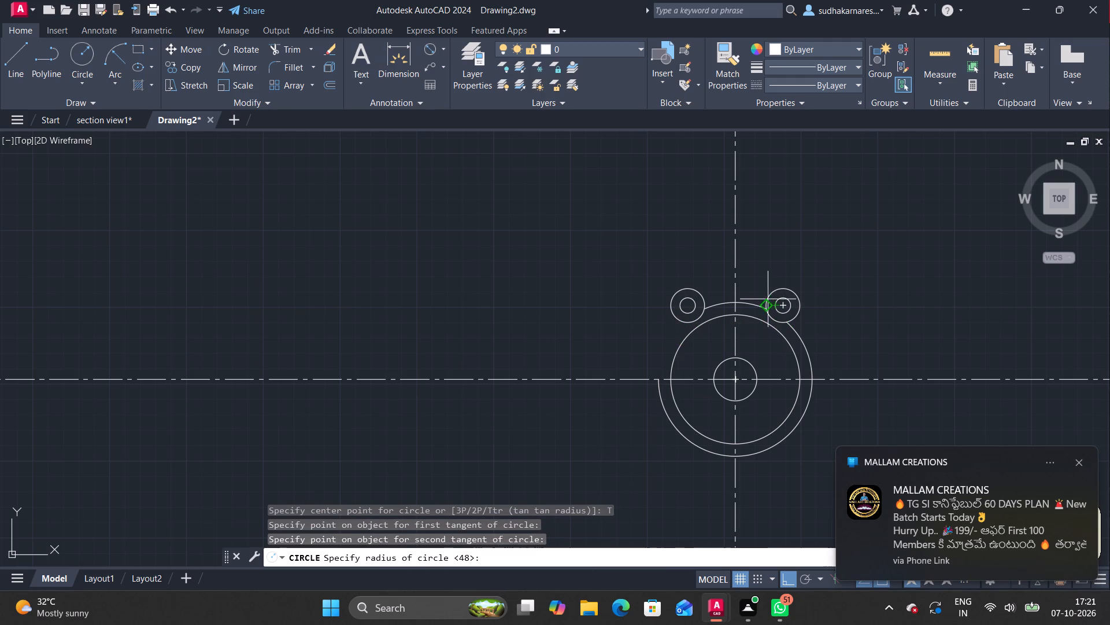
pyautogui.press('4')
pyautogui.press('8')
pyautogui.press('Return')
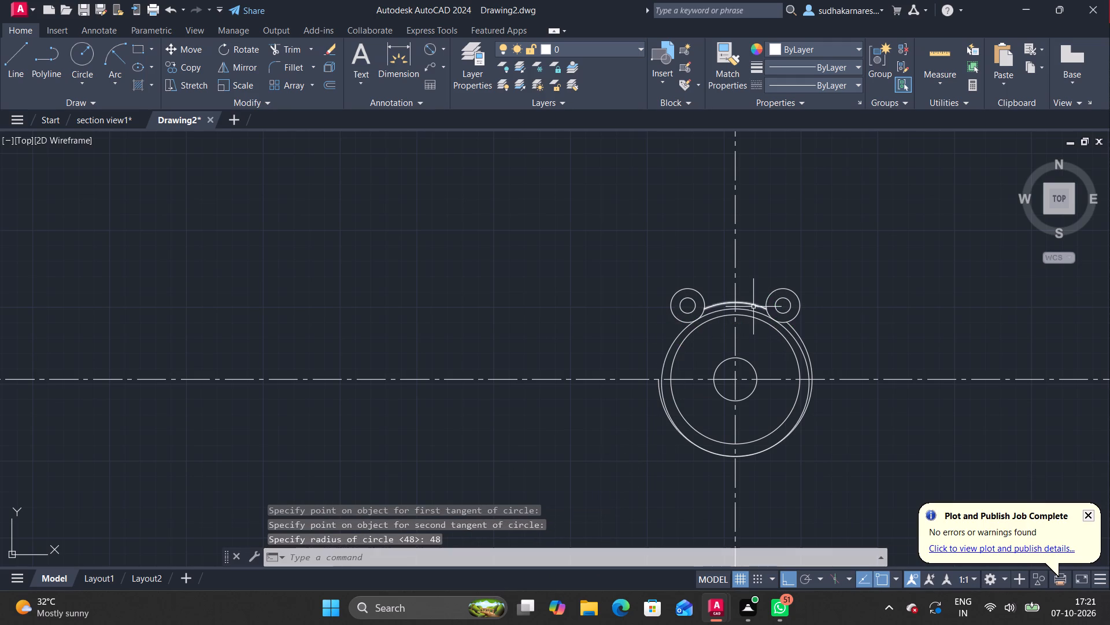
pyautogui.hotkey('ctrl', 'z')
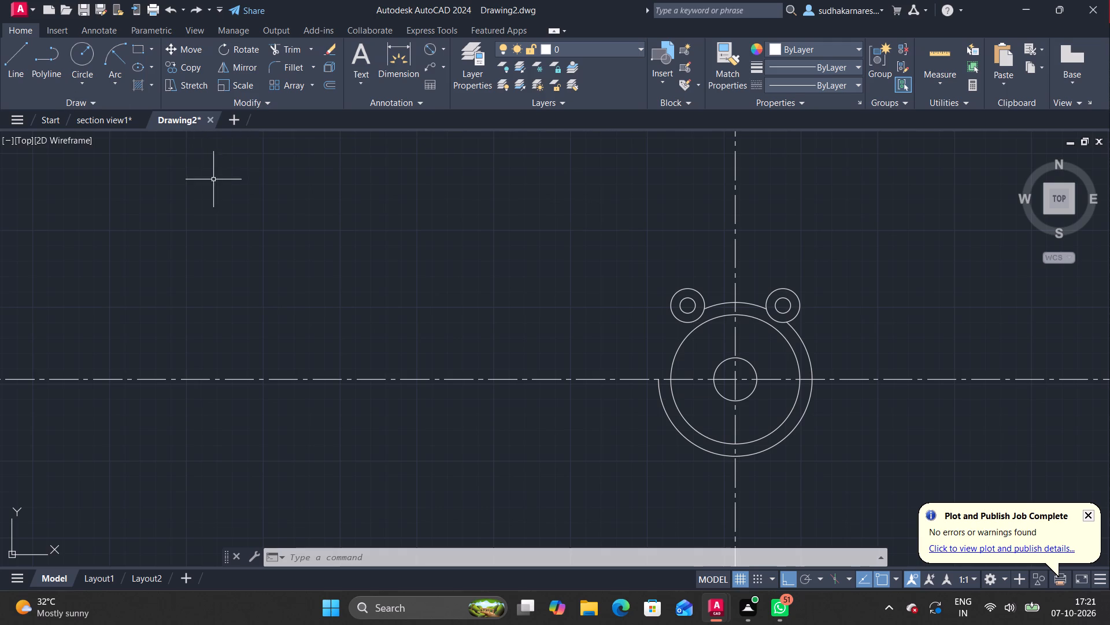
# Draw a 48 mm radius circle tangent to the outer sides of both 22 mm circles so that it encloses them.
pyautogui.write('c')
pyautogui.press('space')
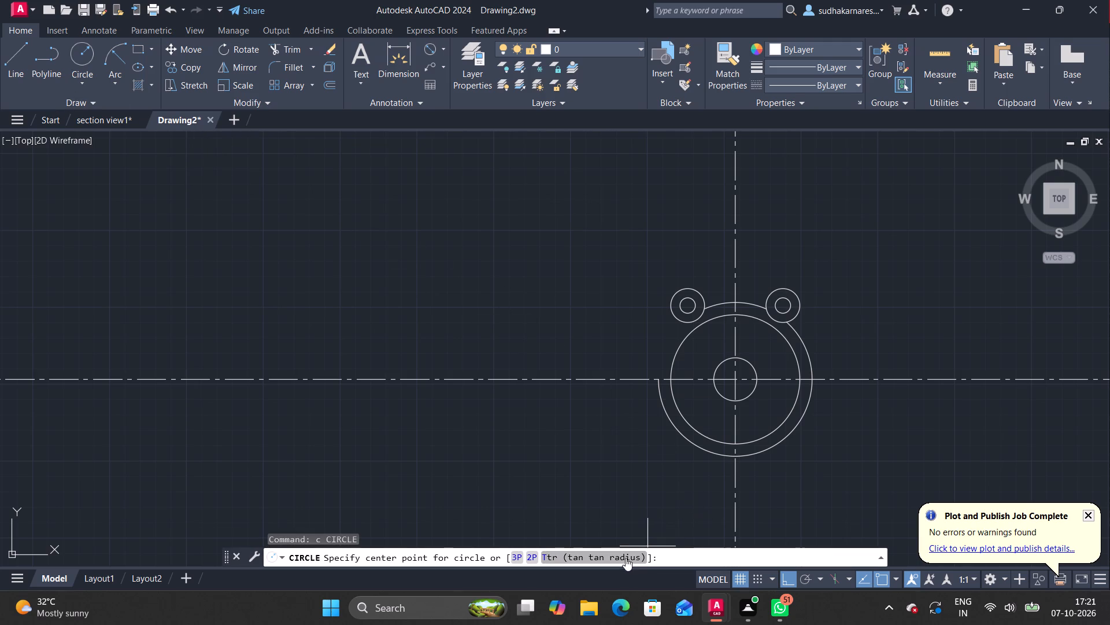
pyautogui.click(625, 557)
pyautogui.click(672, 299)
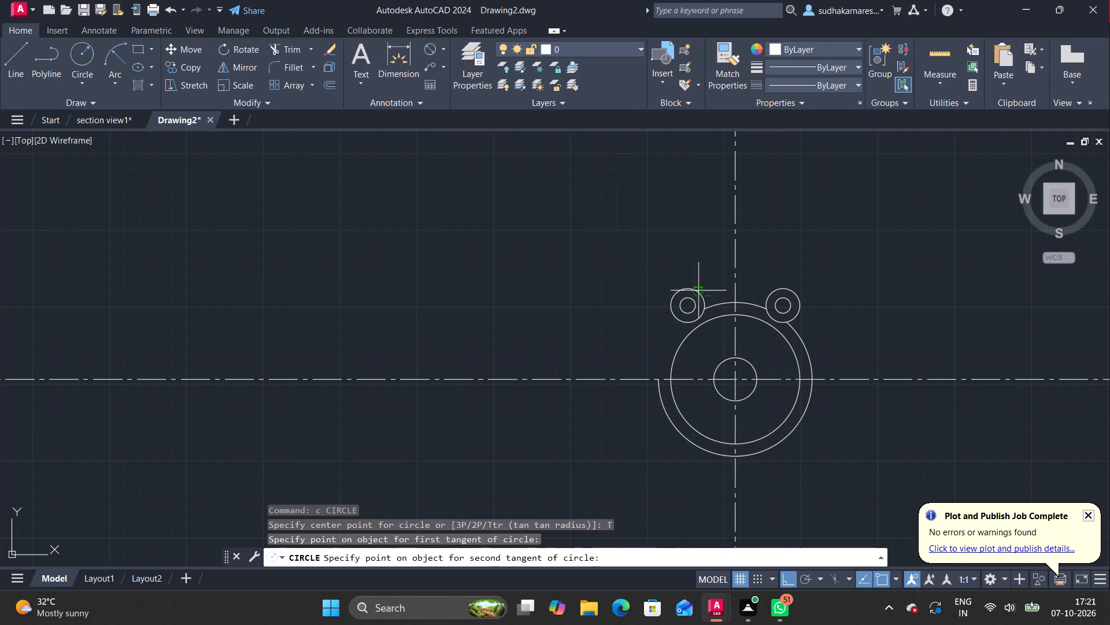
pyautogui.click(802, 300)
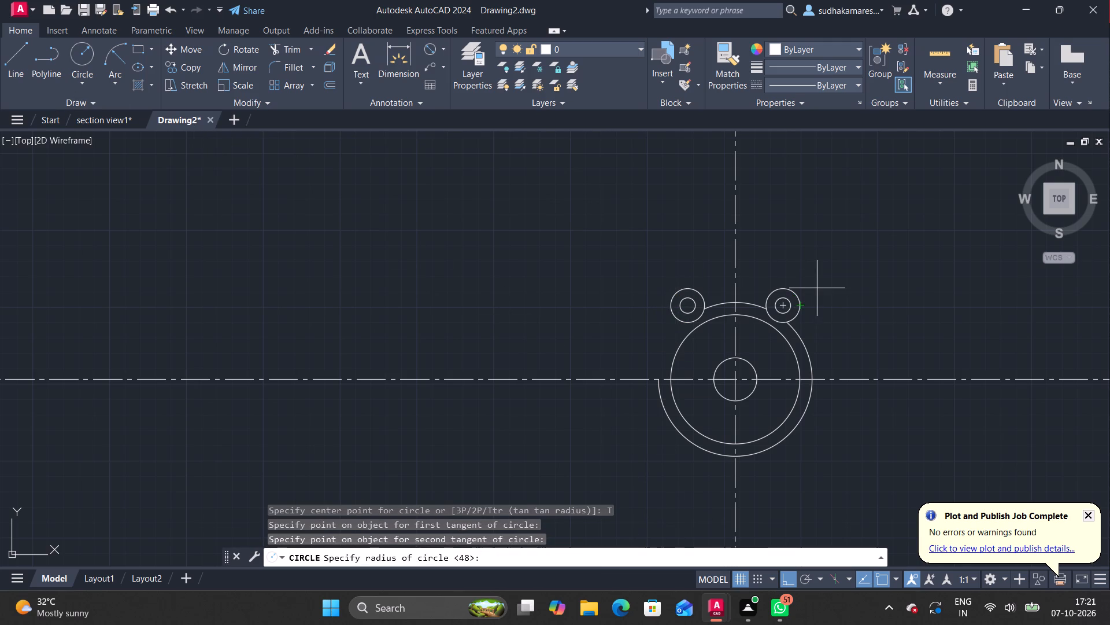
pyautogui.press('4')
pyautogui.press('8')
pyautogui.press('Return')
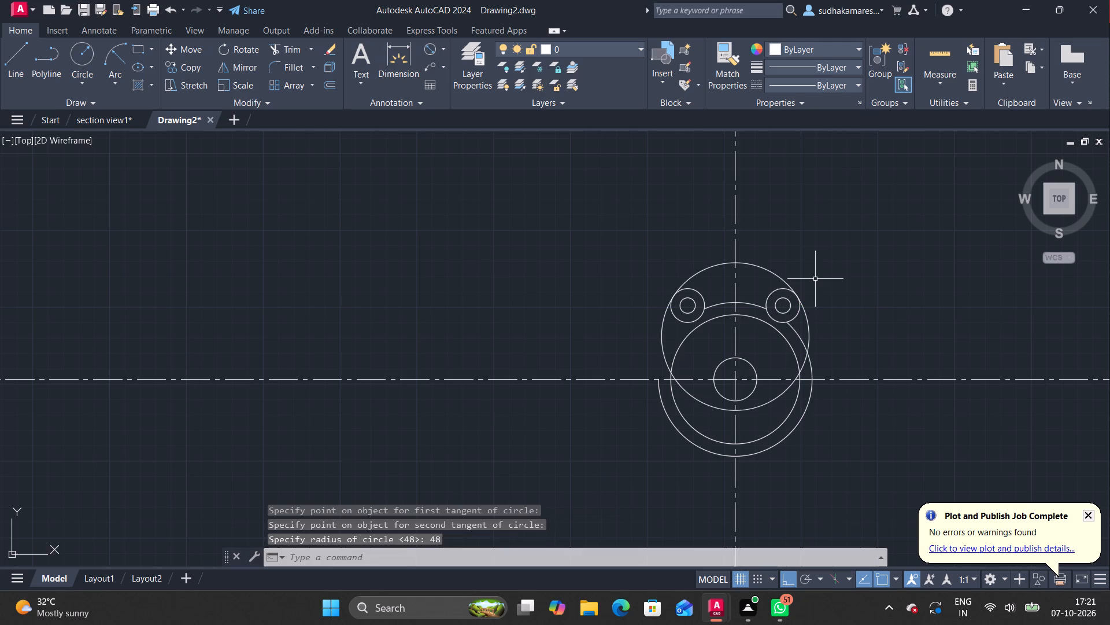
# Trim the 48 mm radius circle down to the upper arc joining the outer sides of the two 22 mm circles.
pyautogui.press('t')
pyautogui.press('r')
pyautogui.press('space')
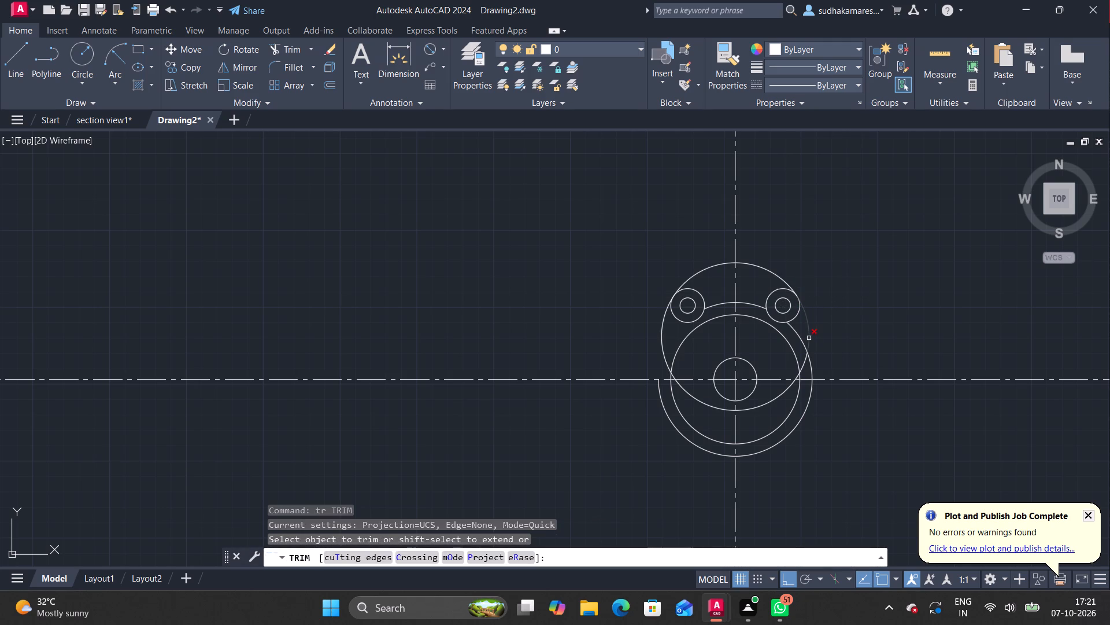
pyautogui.click(808, 333)
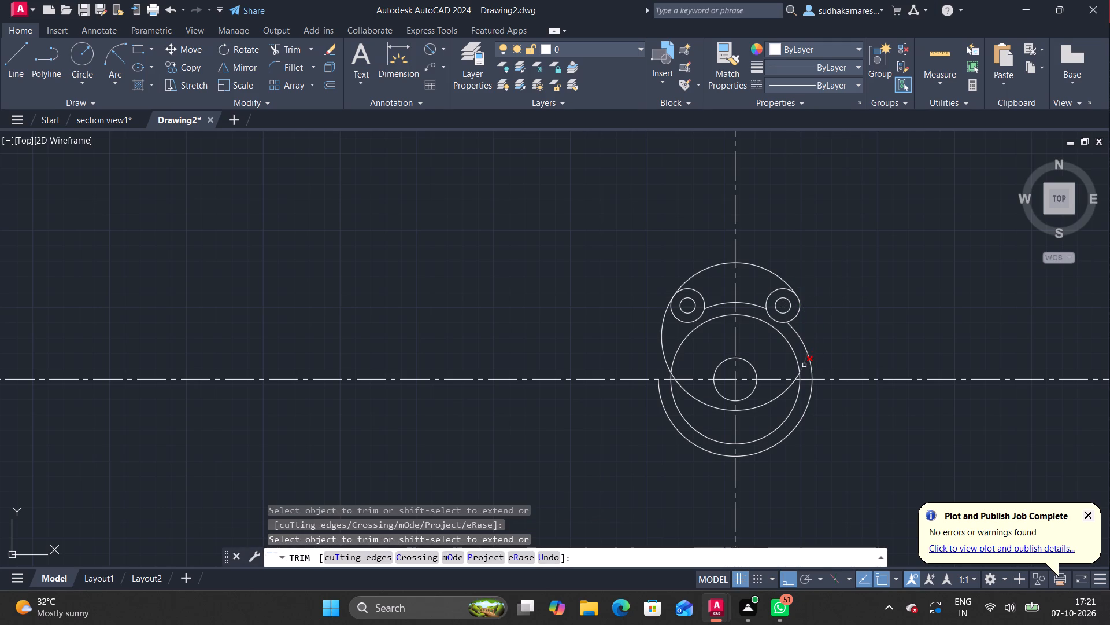
pyautogui.click(804, 365)
pyautogui.click(777, 398)
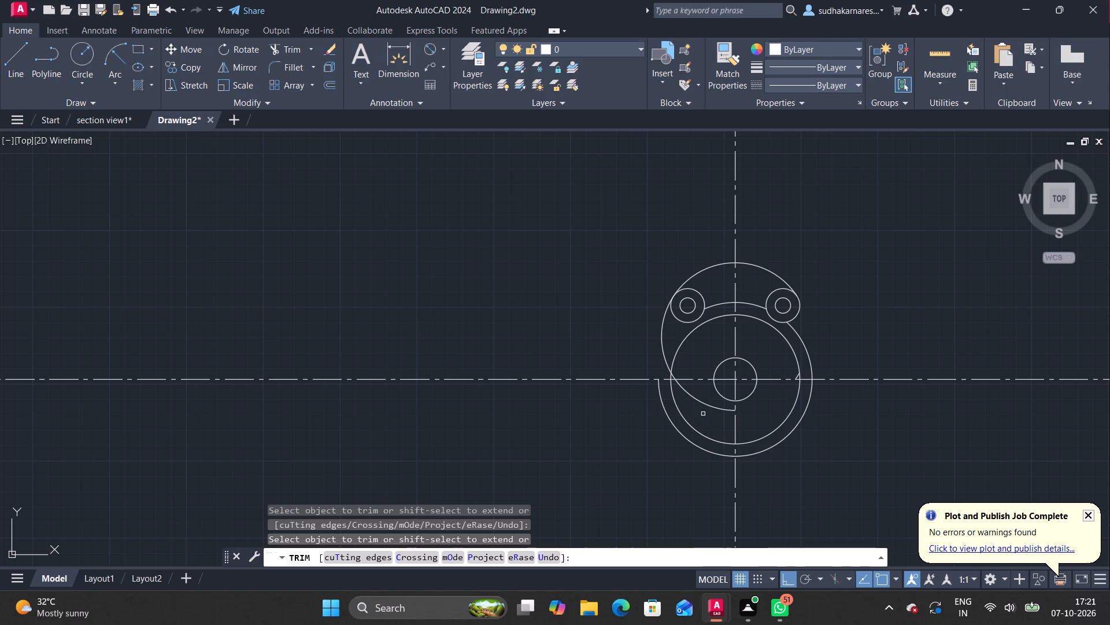
pyautogui.click(699, 402)
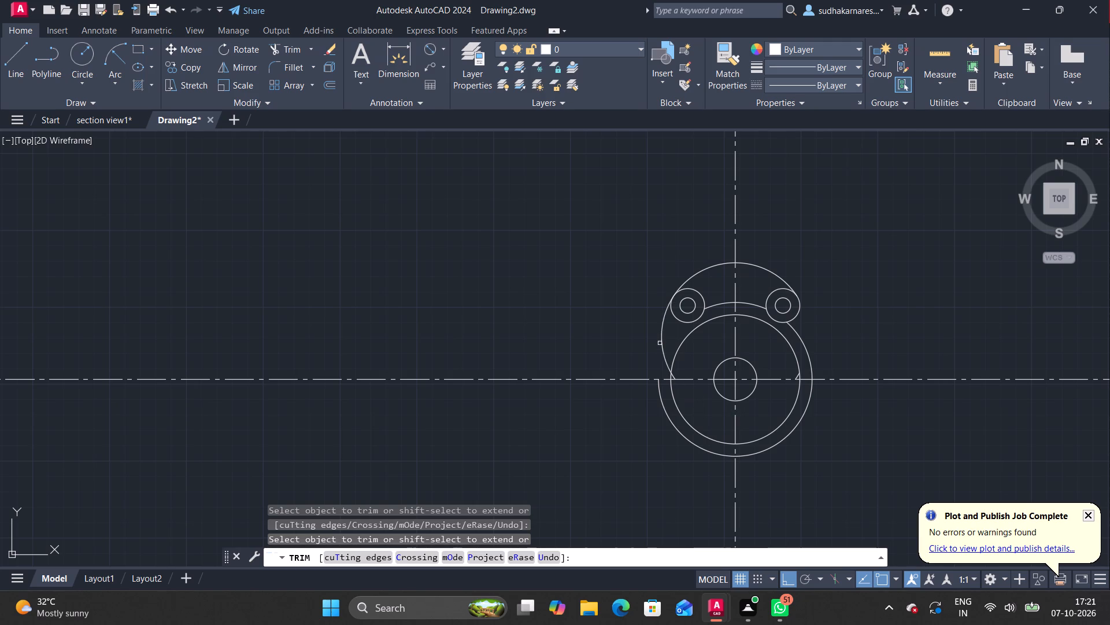
pyautogui.click(661, 340)
pyautogui.scroll(3, 687, 367)
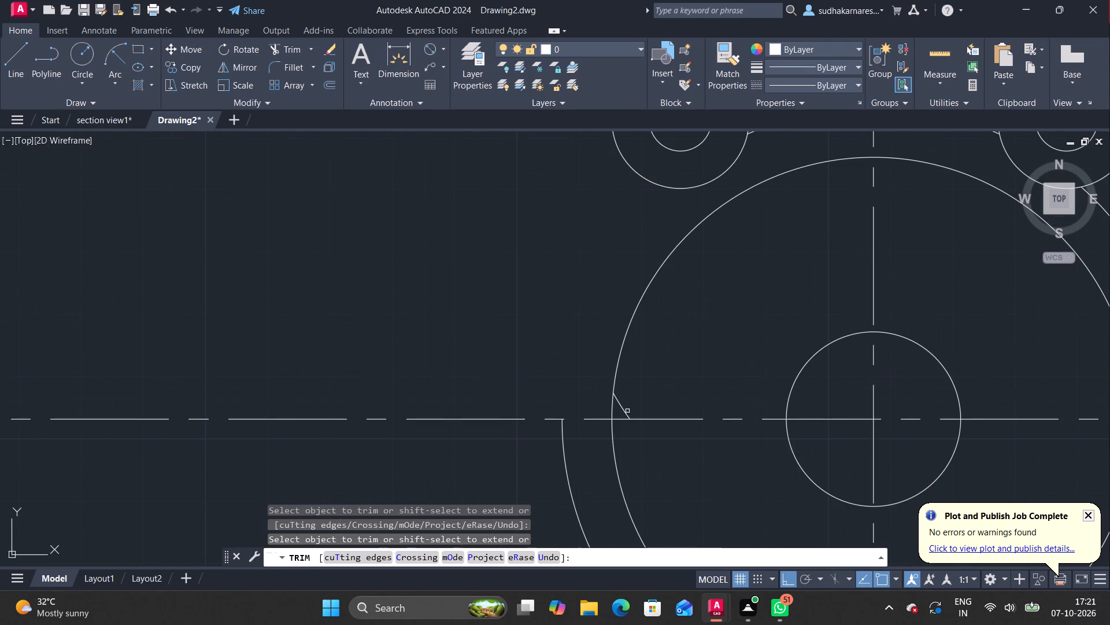
pyautogui.click(623, 409)
pyautogui.scroll(-2, 623, 409)
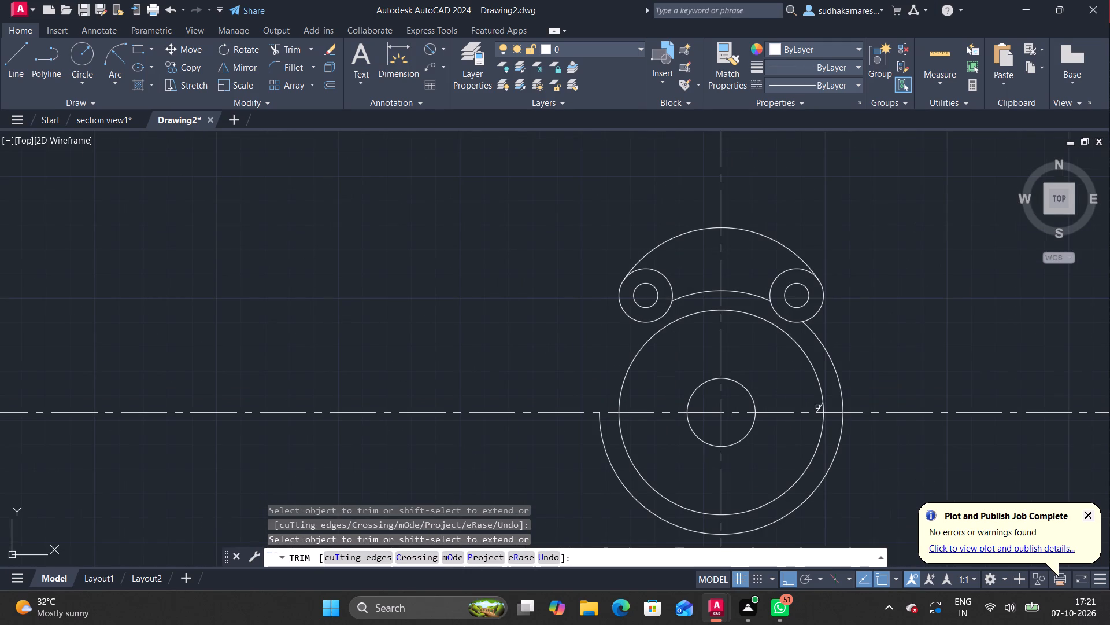
pyautogui.scroll(3, 818, 407)
pyautogui.click(820, 409)
pyautogui.scroll(-4, 743, 390)
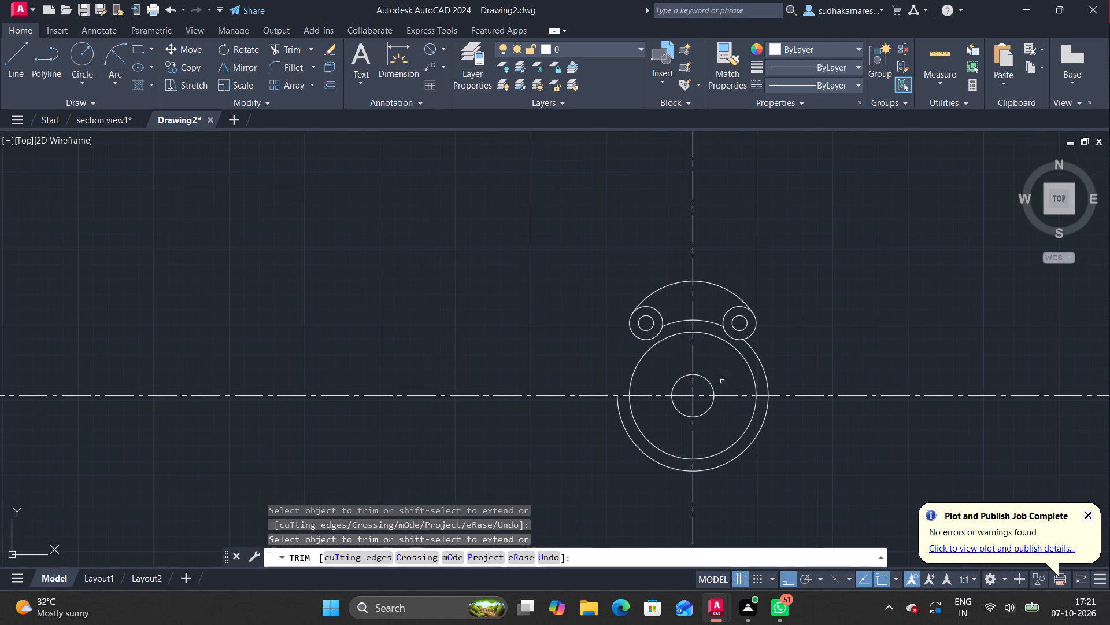
pyautogui.press('Escape')
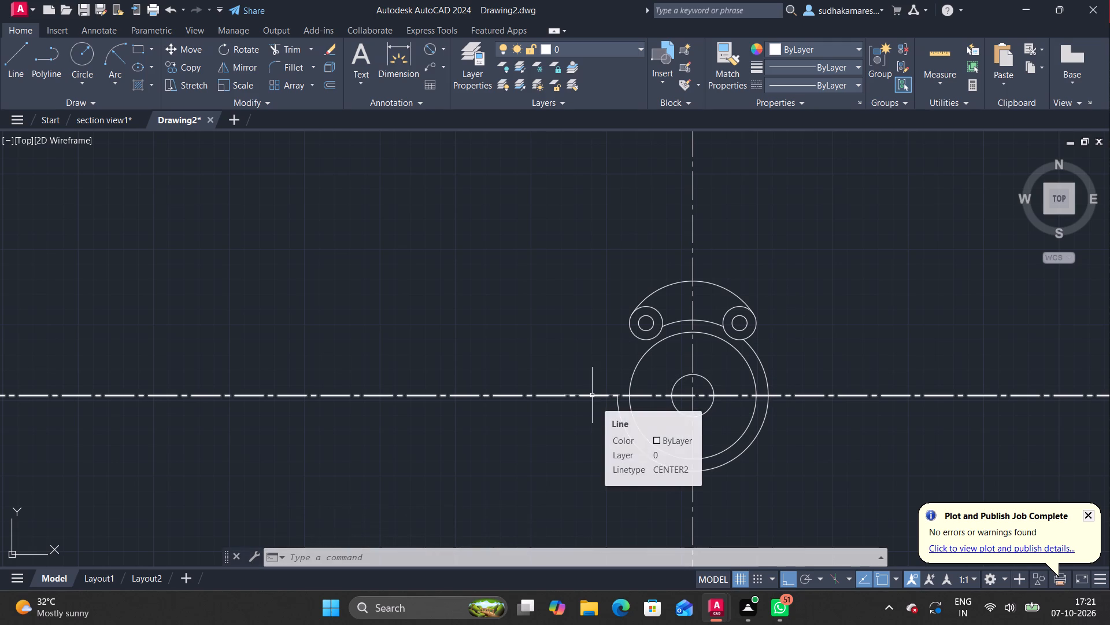
# Trim away the remaining outer concentric arc around the large circle, keeping only its portion between the two 22 mm circles.
pyautogui.write('tr')
pyautogui.press('space')
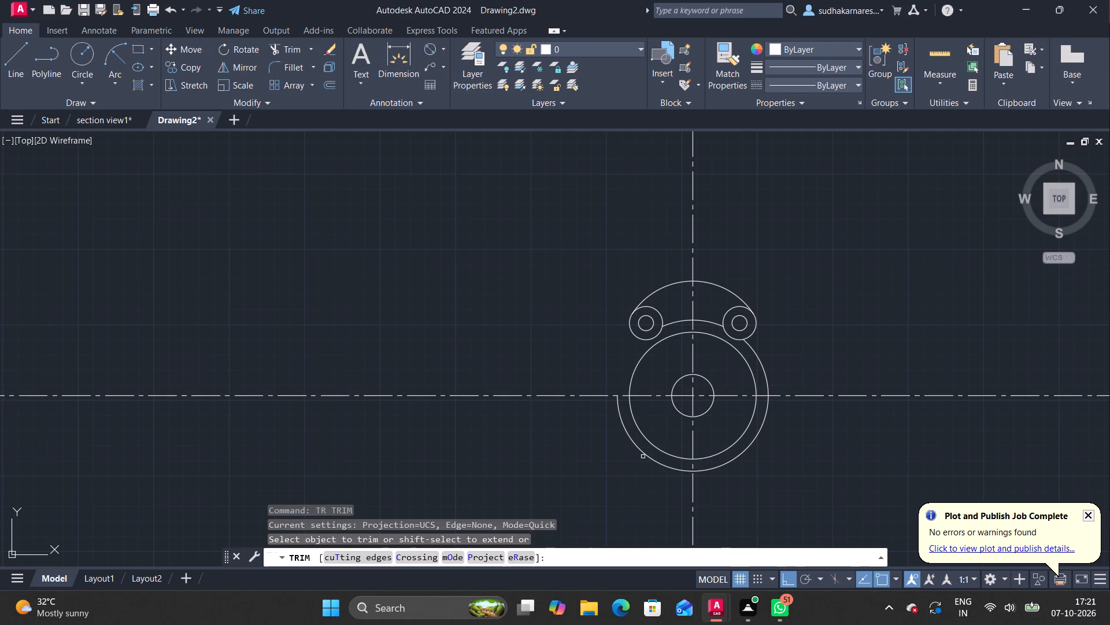
pyautogui.click(646, 454)
pyautogui.click(731, 465)
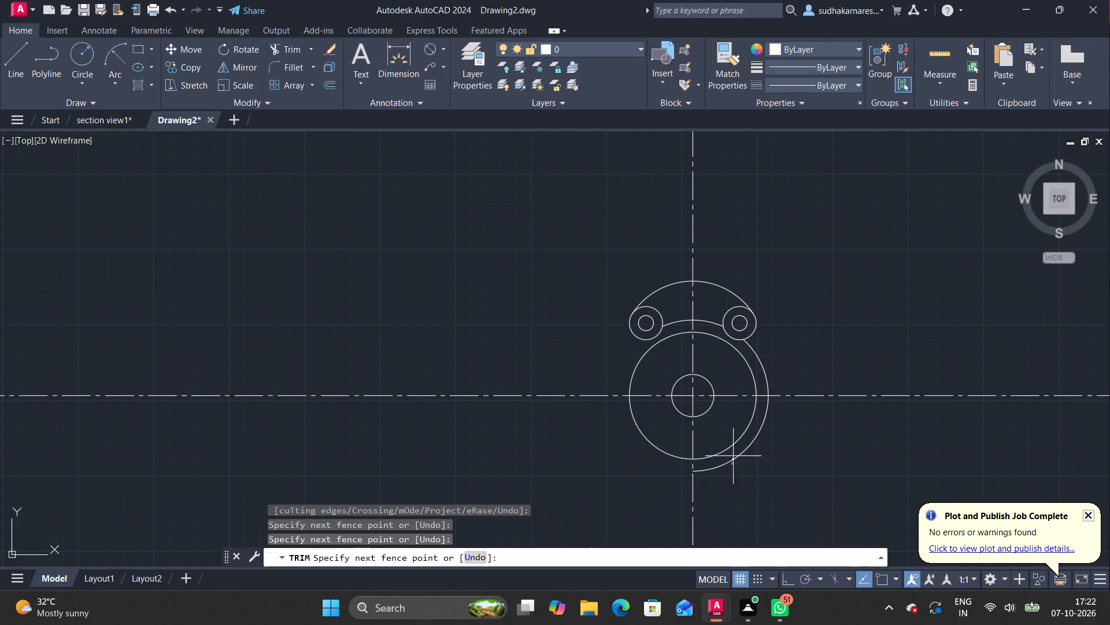
pyautogui.click(754, 433)
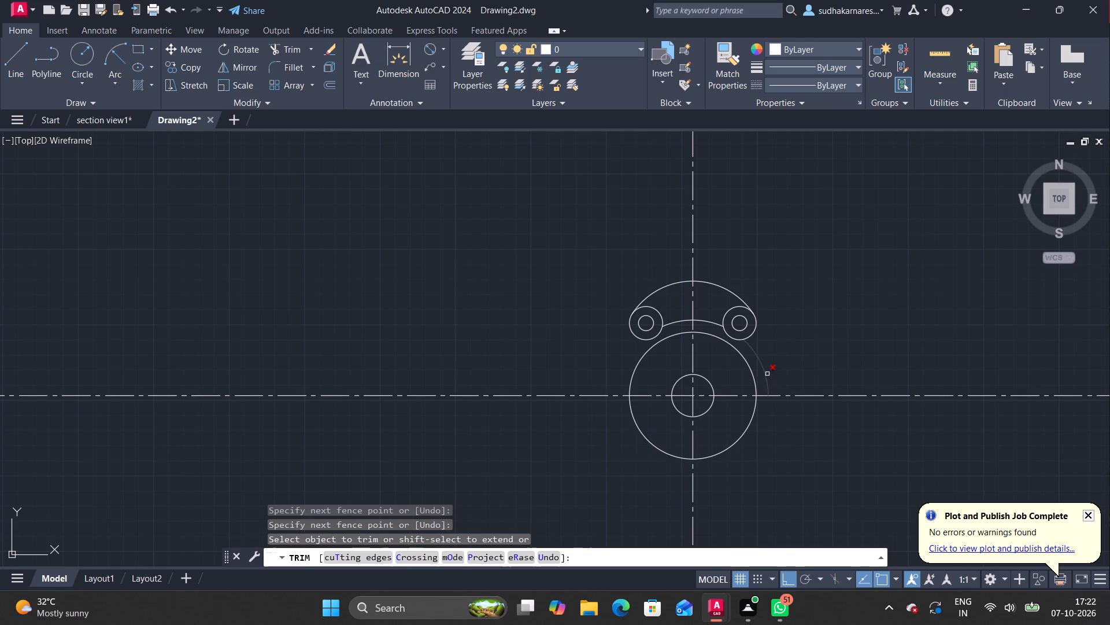
pyautogui.click(767, 374)
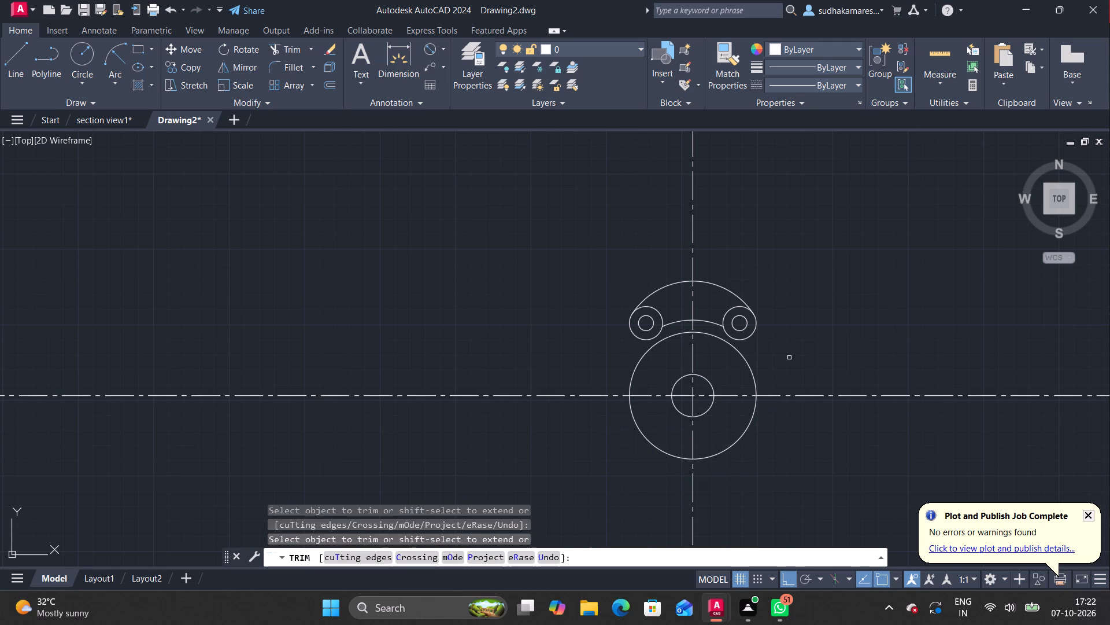
pyautogui.press('Escape')
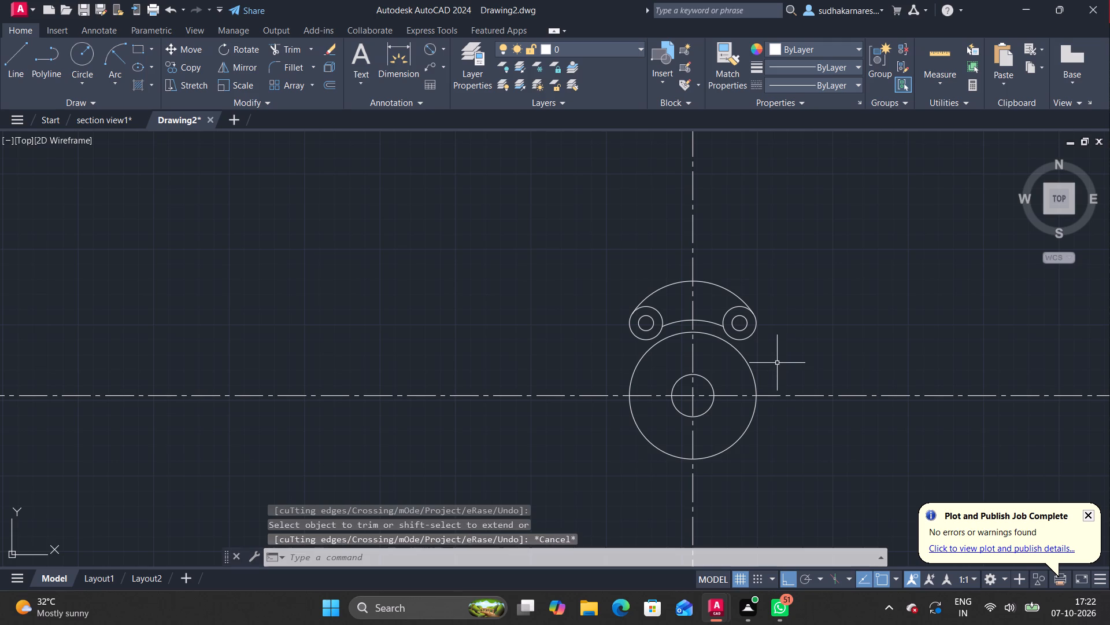
# Delete the leftover concentric arc between the two 22 mm circles, just above the large circle.
pyautogui.scroll(-2, 777, 363)
pyautogui.scroll(-1, 814, 428)
pyautogui.moveTo(807, 428); pyautogui.dragTo(771, 351, button='middle')
pyautogui.scroll(1, 772, 354)
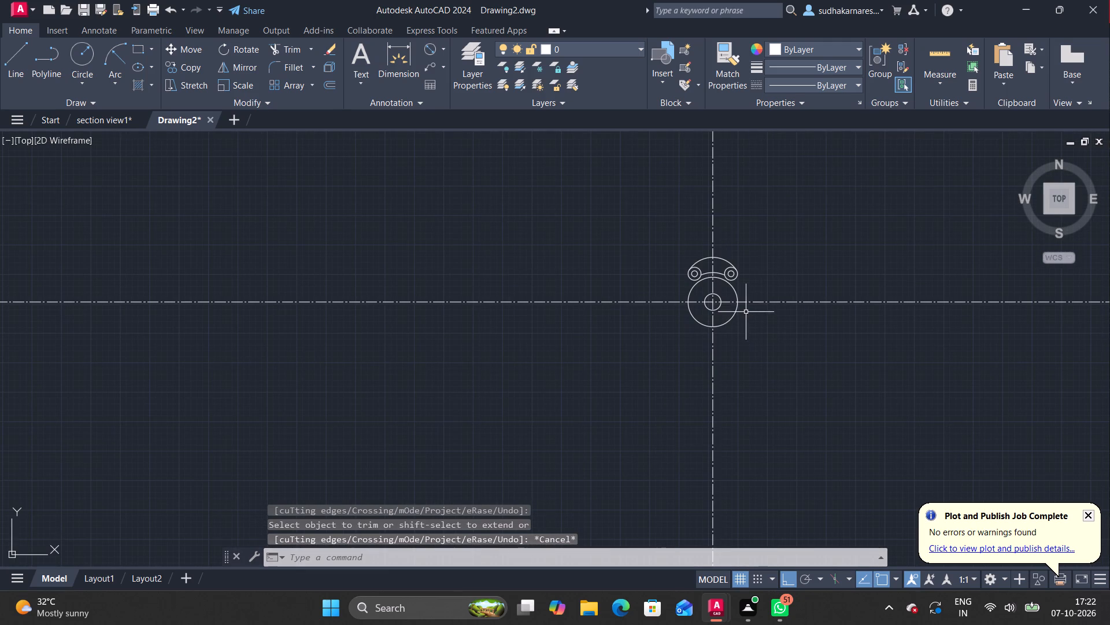
pyautogui.scroll(3, 773, 256)
pyautogui.scroll(-1, 708, 317)
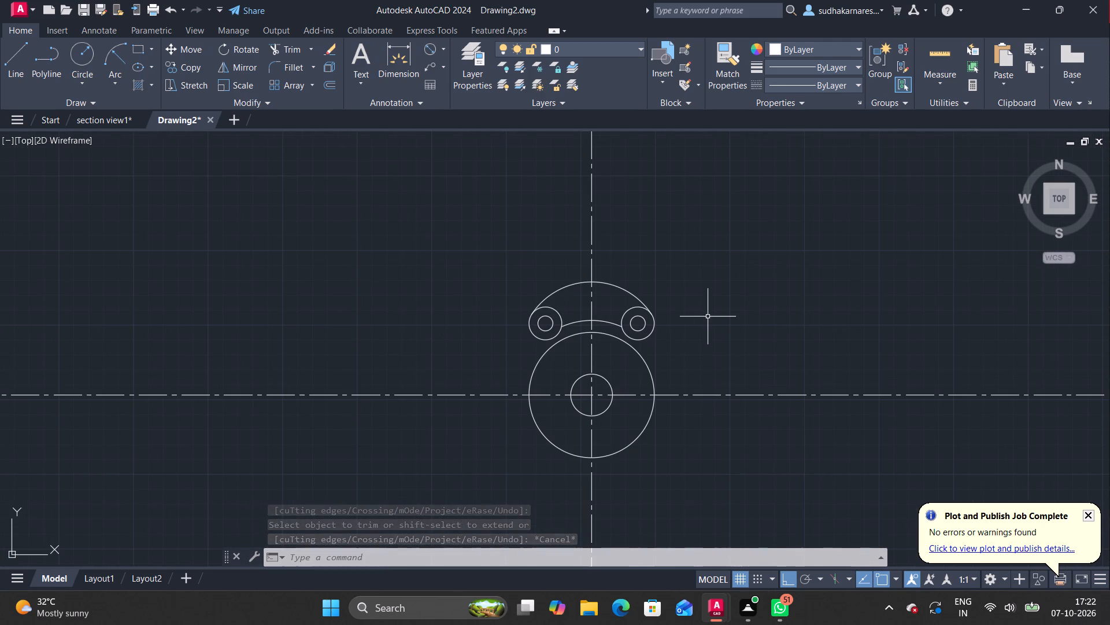
pyautogui.scroll(-1, 708, 317)
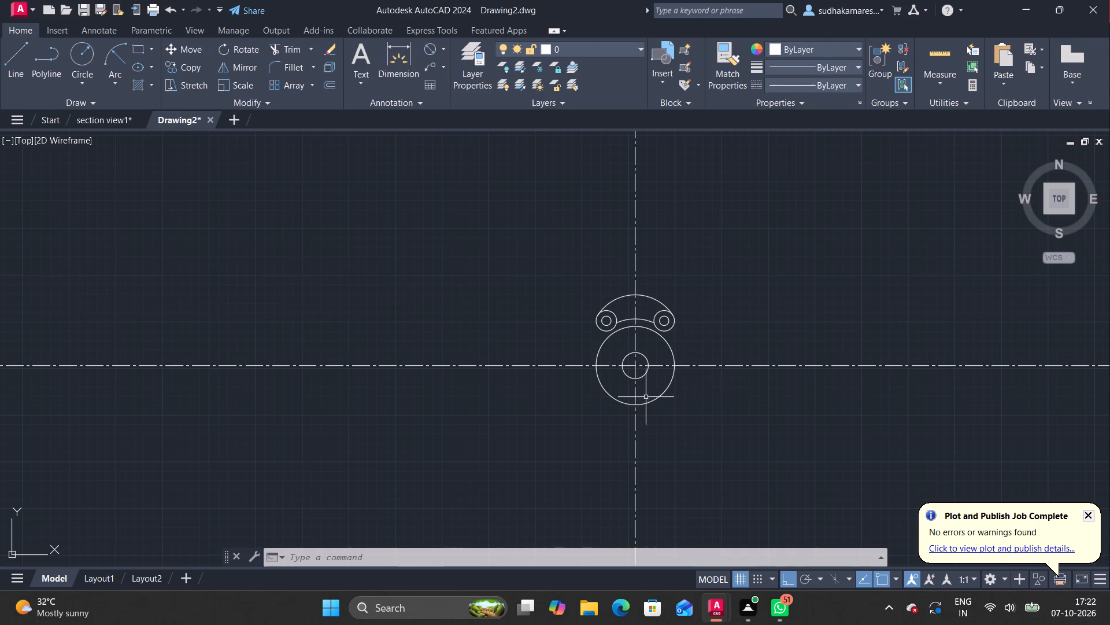
pyautogui.scroll(2, 622, 331)
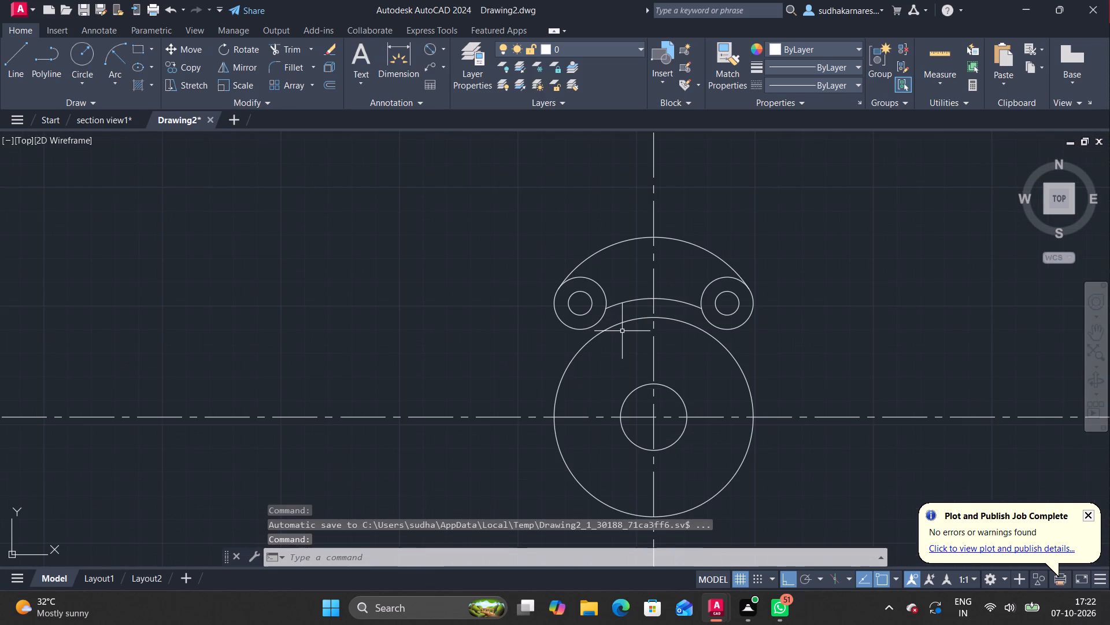
pyautogui.scroll(1, 622, 331)
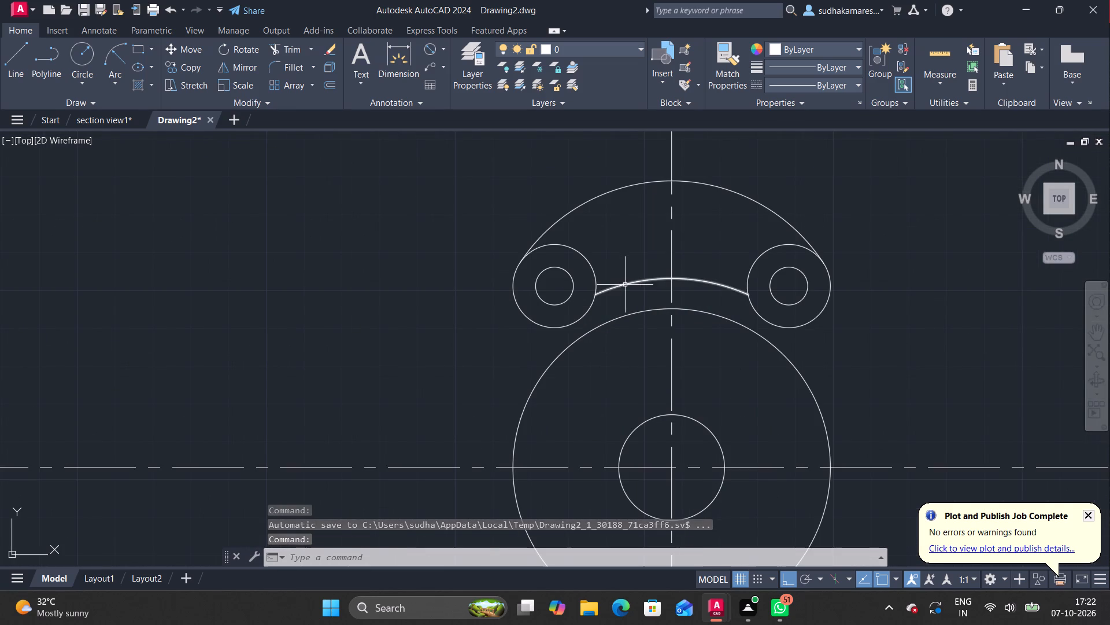
pyautogui.click(625, 285)
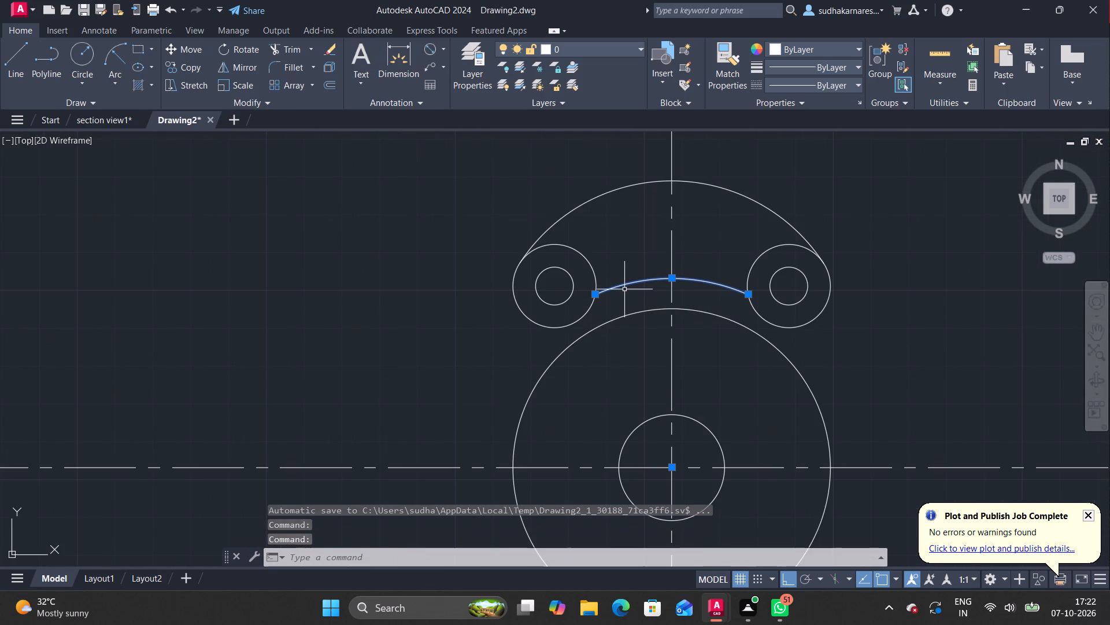
pyautogui.press('Delete')
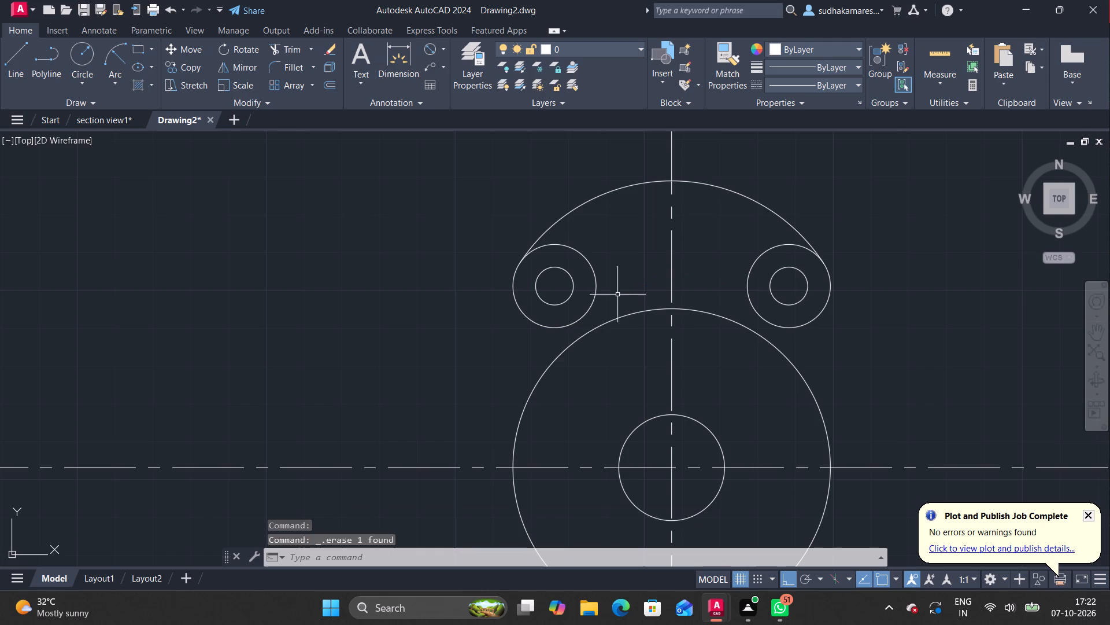
# Draw a 50 mm radius circle tangent to the undersides of both 22 mm circles.
pyautogui.write('c')
pyautogui.press('space')
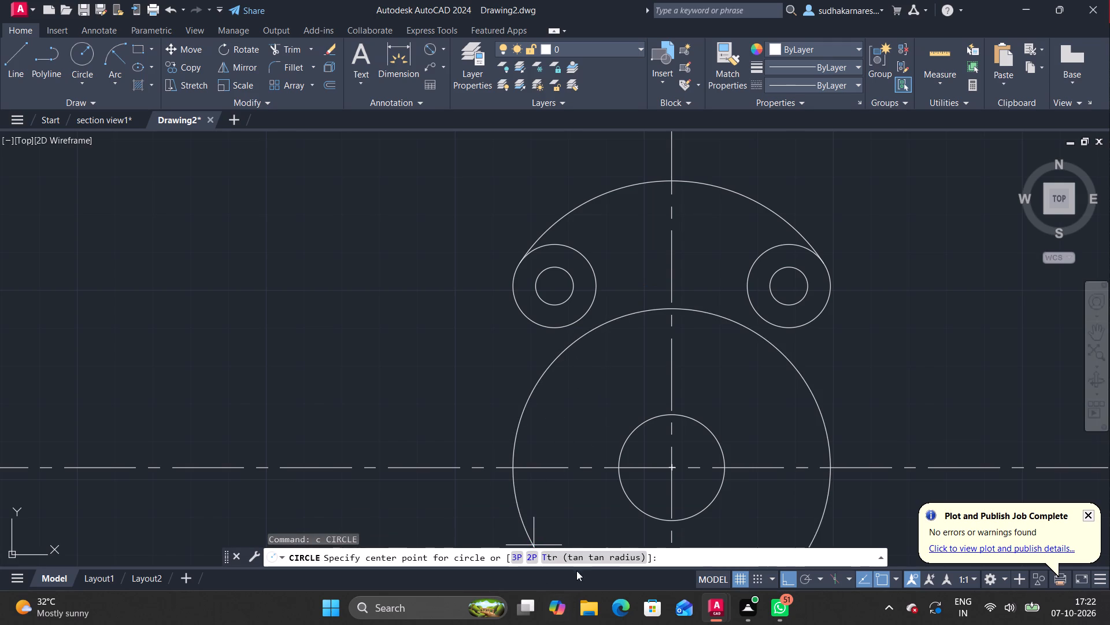
pyautogui.click(584, 560)
pyautogui.click(557, 329)
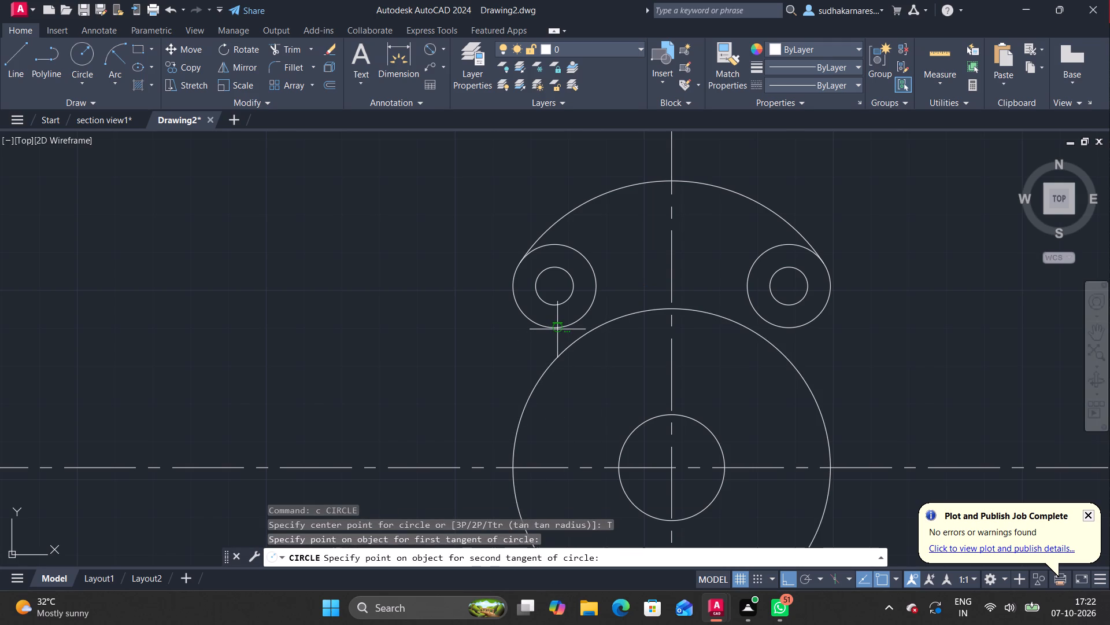
pyautogui.click(788, 328)
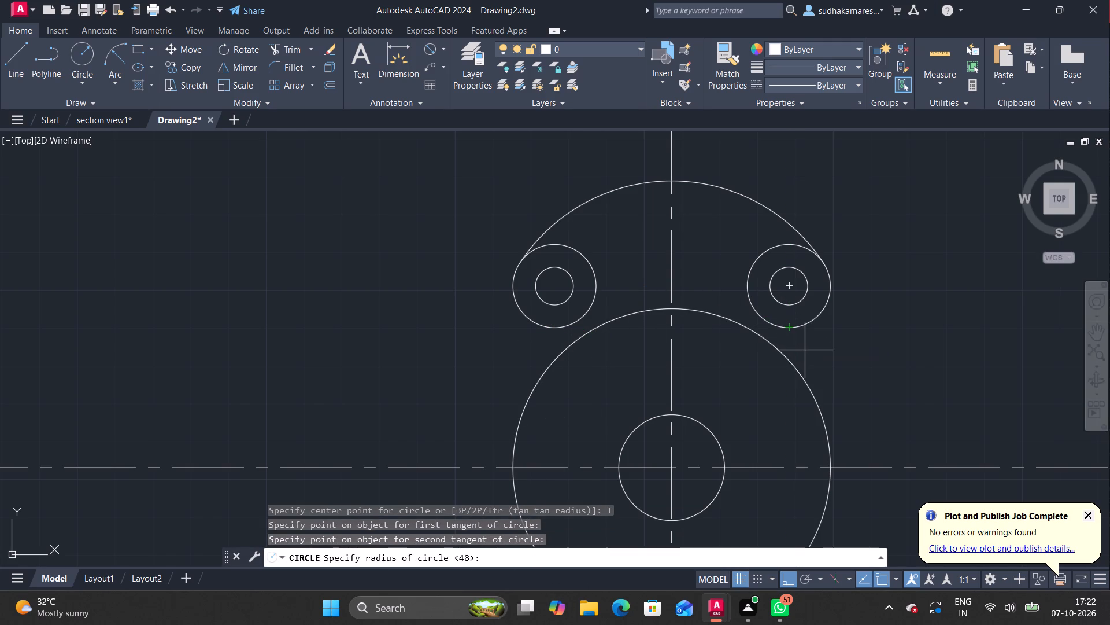
pyautogui.write('50')
pyautogui.press('Return')
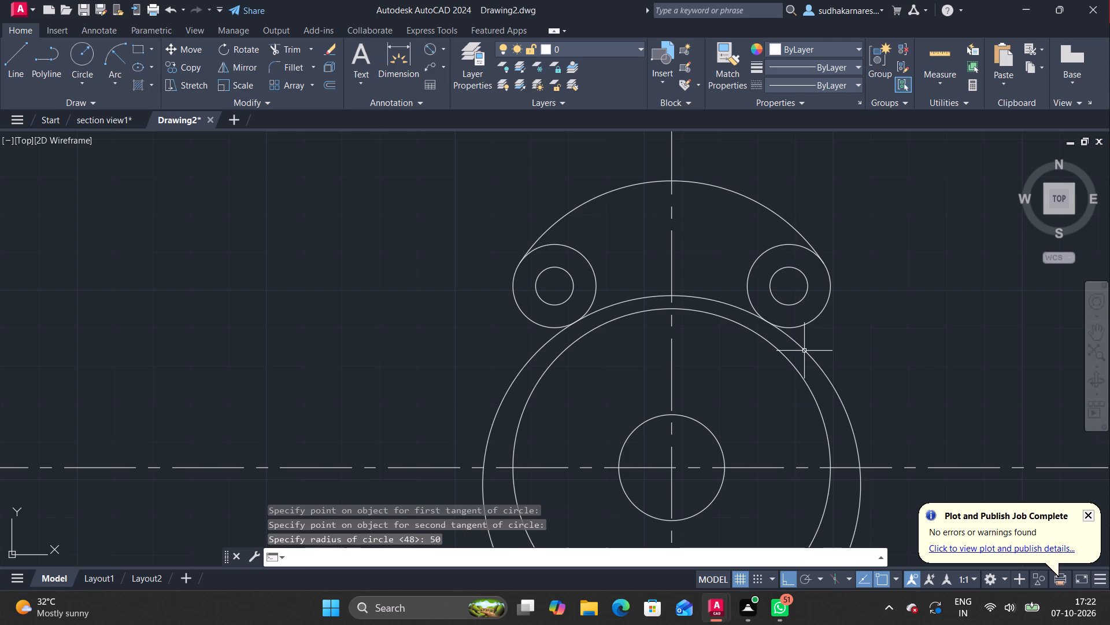
# Trim the 50 mm radius circle down to the short arc between the undersides of the two 22 mm circles.
pyautogui.scroll(-1, 885, 405)
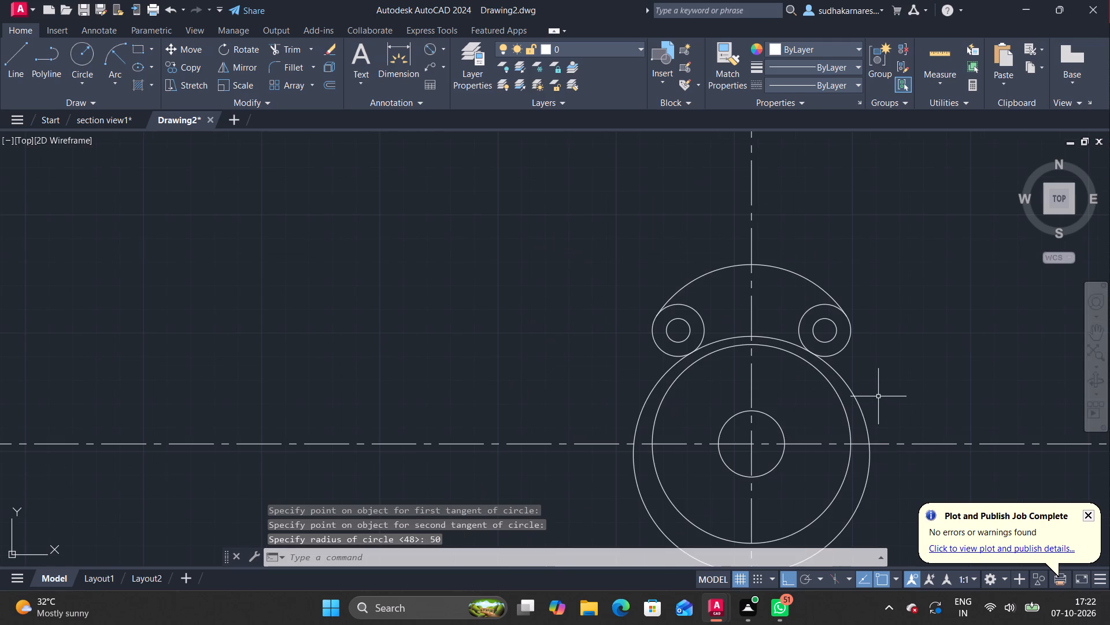
pyautogui.write('tr')
pyautogui.press('space')
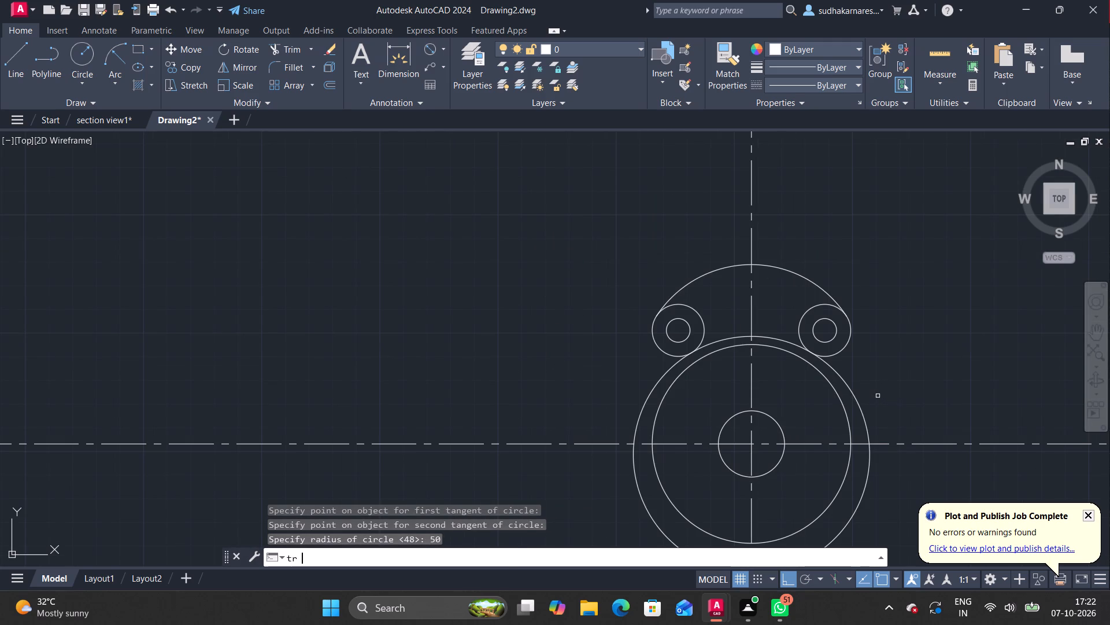
pyautogui.click(854, 395)
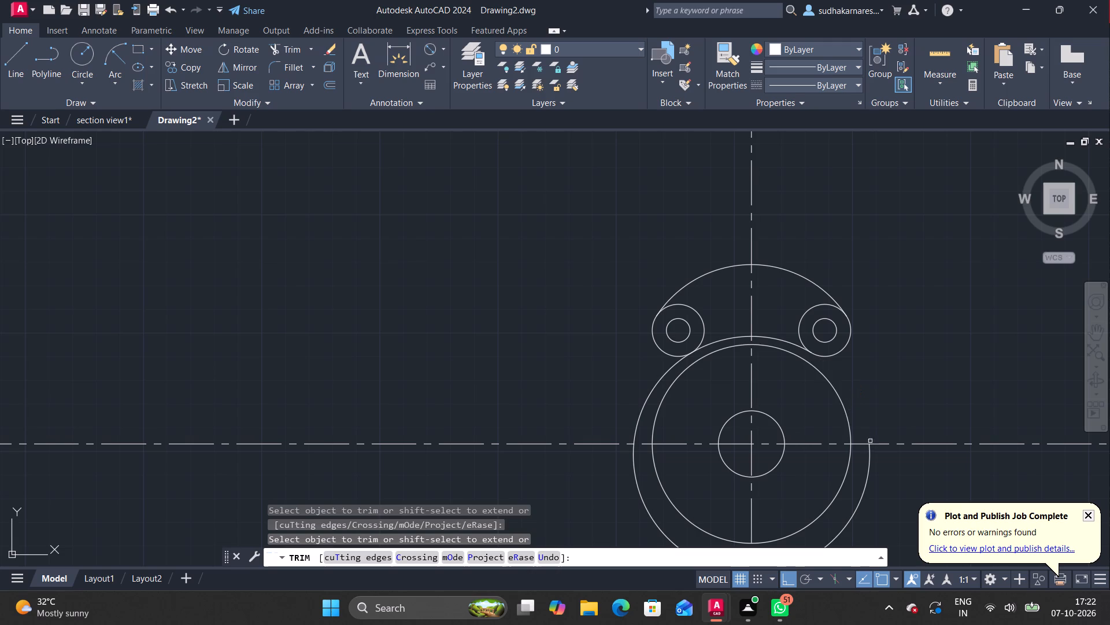
pyautogui.click(870, 471)
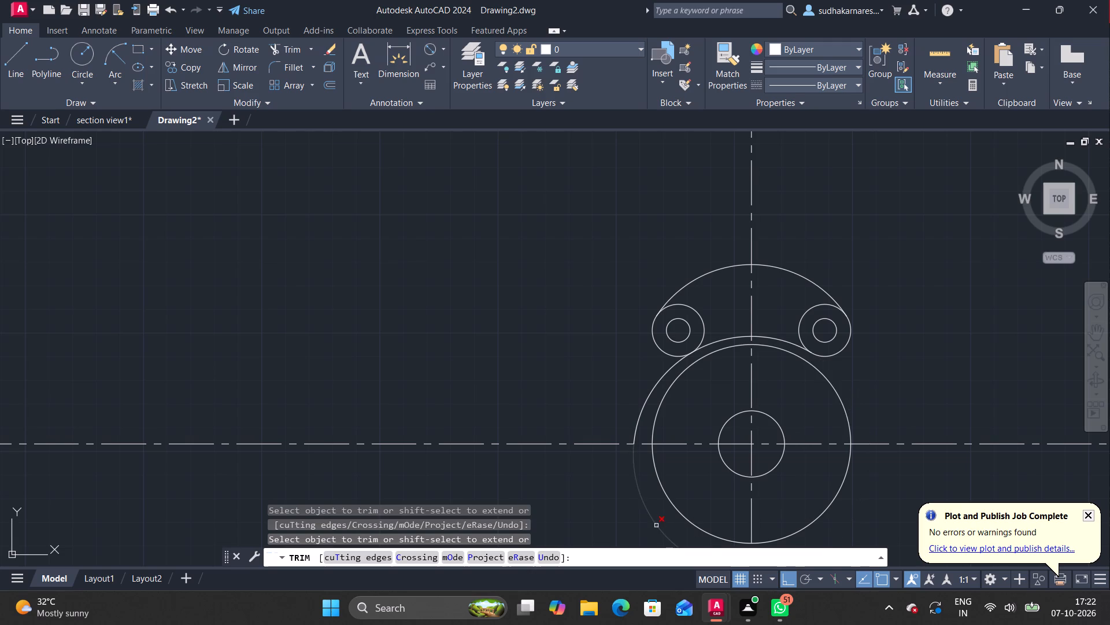
pyautogui.click(654, 525)
pyautogui.click(644, 401)
pyautogui.scroll(3, 770, 319)
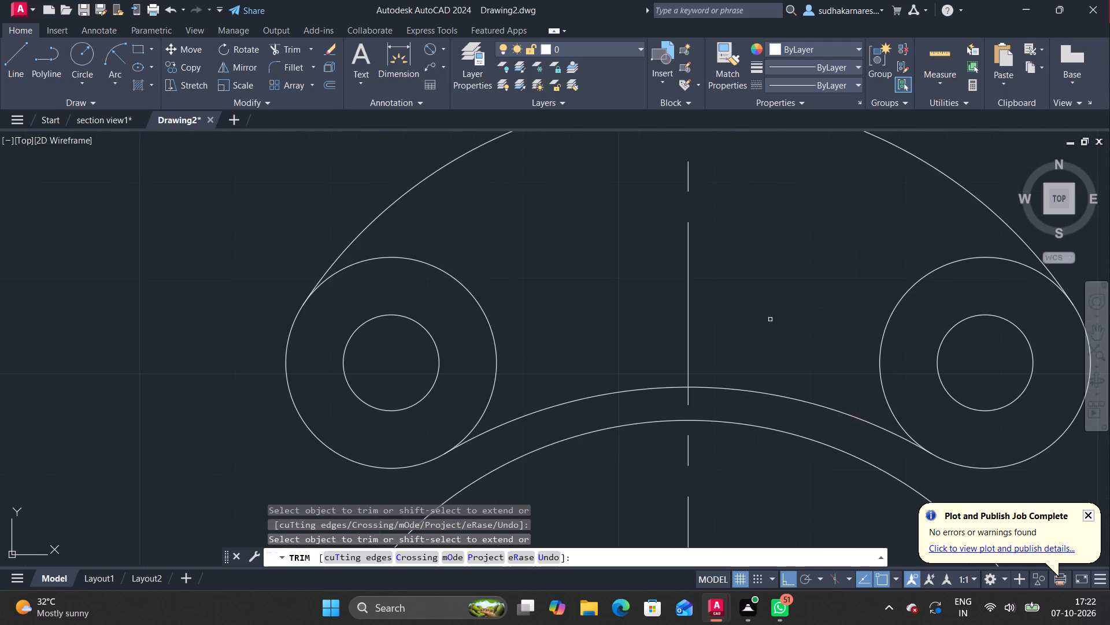
pyautogui.scroll(-4, 770, 319)
pyautogui.press('Escape')
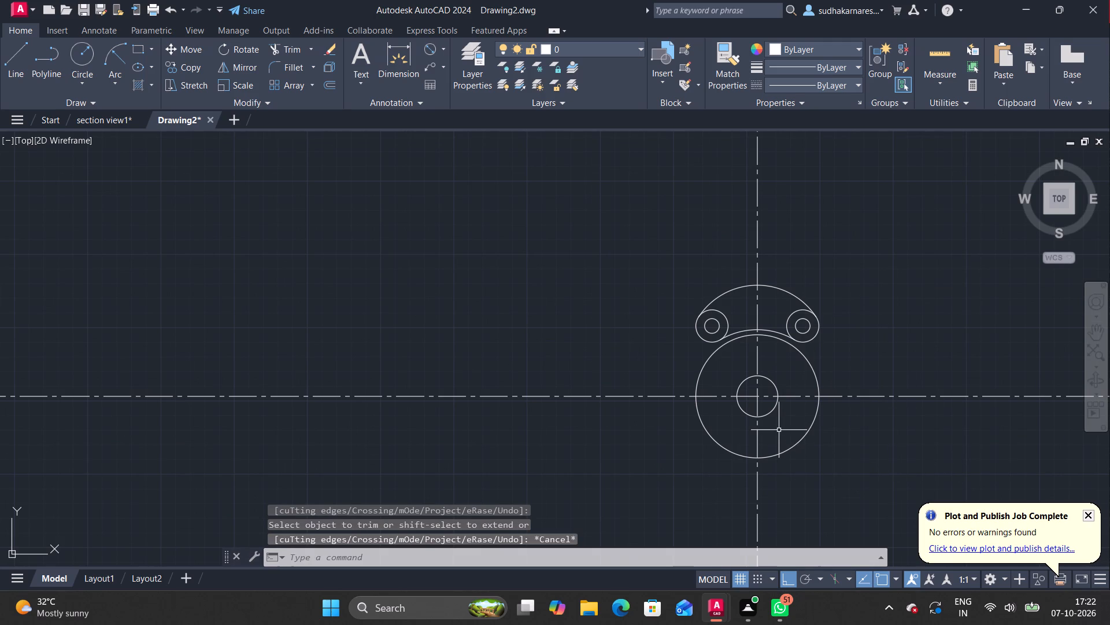
# Draw a 25 mm radius circle with its centre tracked 42 mm straight down from the large circle's centre.
pyautogui.scroll(1, 779, 430)
pyautogui.scroll(-1, 779, 430)
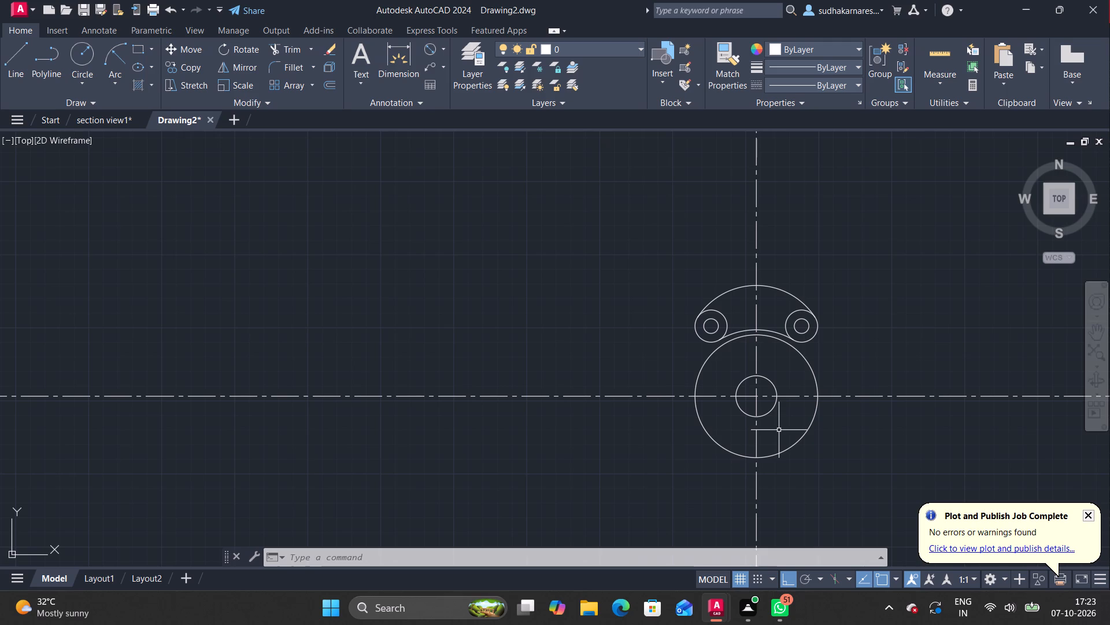
pyautogui.write('c tk')
pyautogui.press('space')
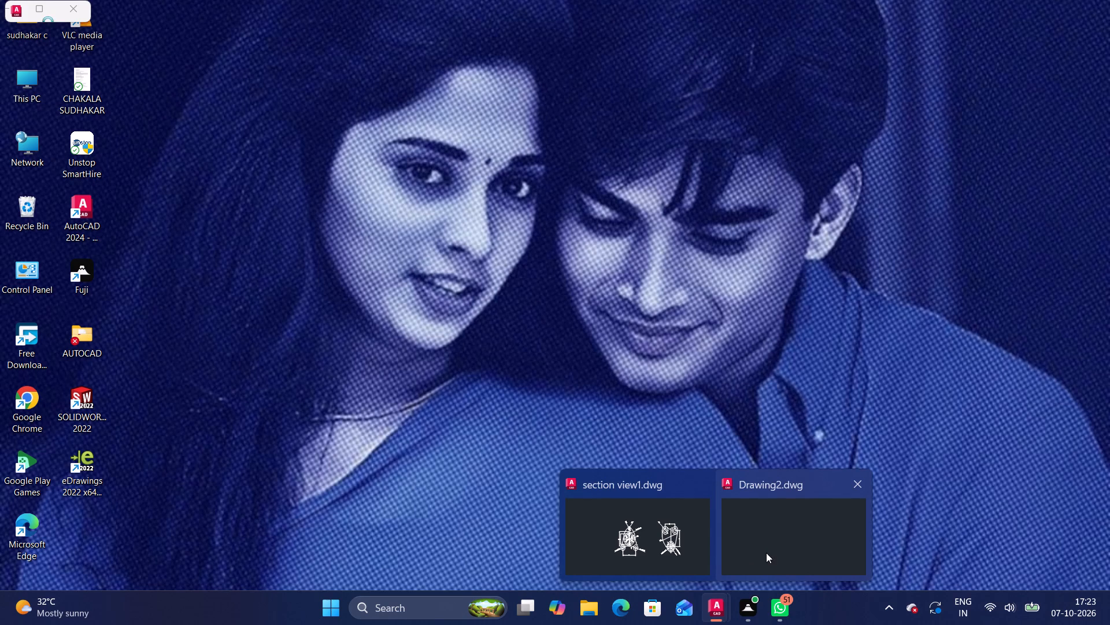
pyautogui.click(766, 553)
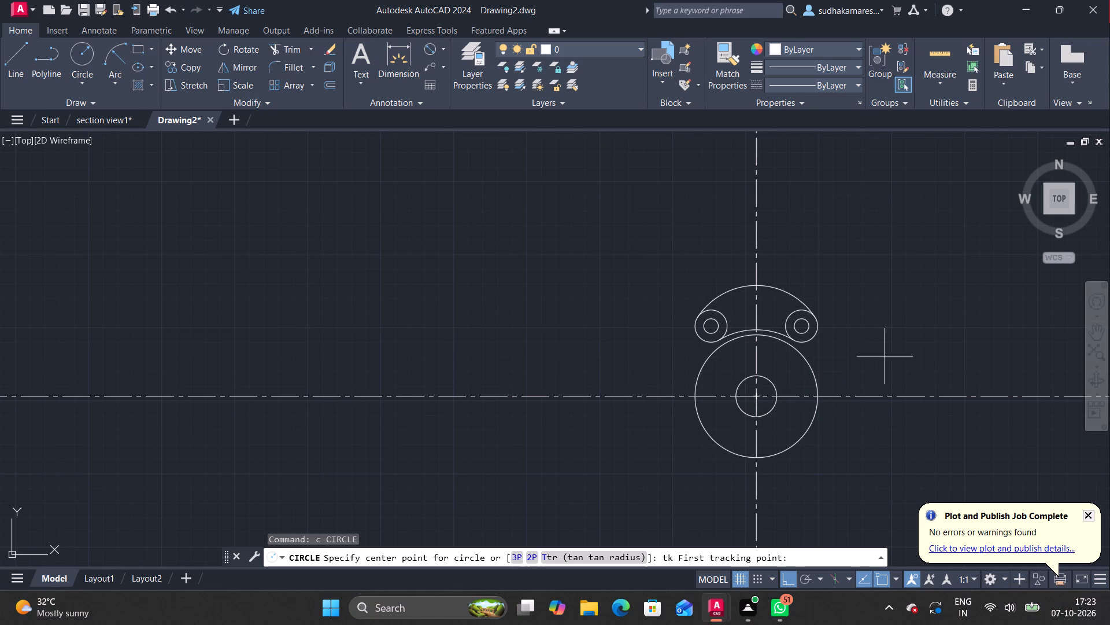
pyautogui.scroll(-1, 878, 354)
pyautogui.moveTo(756, 325); pyautogui.dragTo(741, 325, button='middle')
pyautogui.moveTo(842, 383); pyautogui.dragTo(842, 382, button='middle')
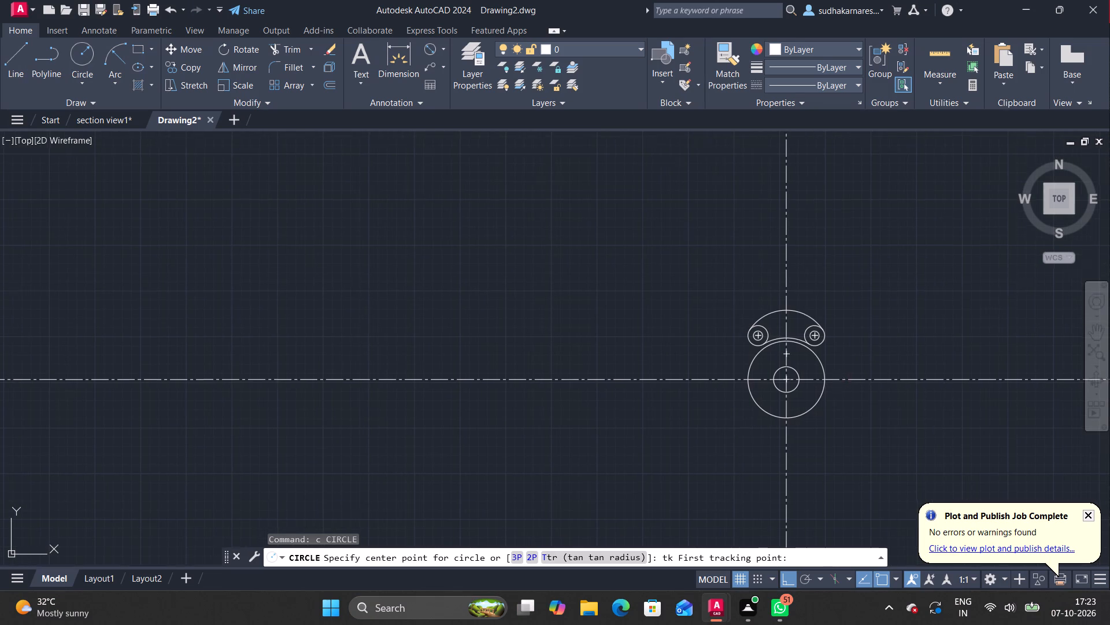
pyautogui.moveTo(842, 382); pyautogui.dragTo(656, 371, button='middle')
pyautogui.scroll(1, 656, 371)
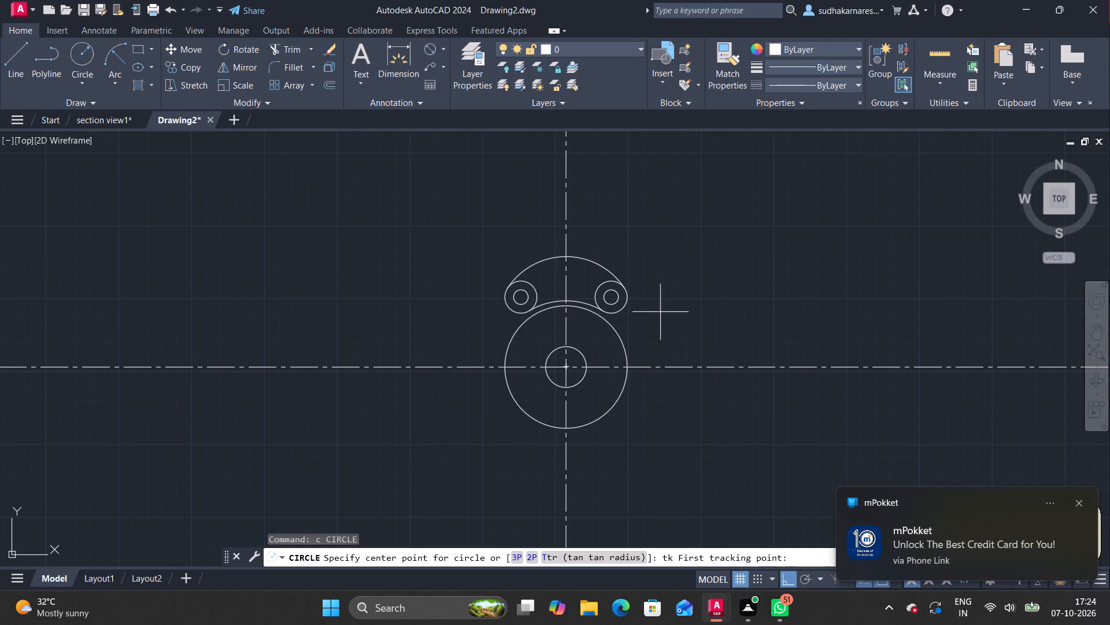
pyautogui.scroll(-1, 669, 332)
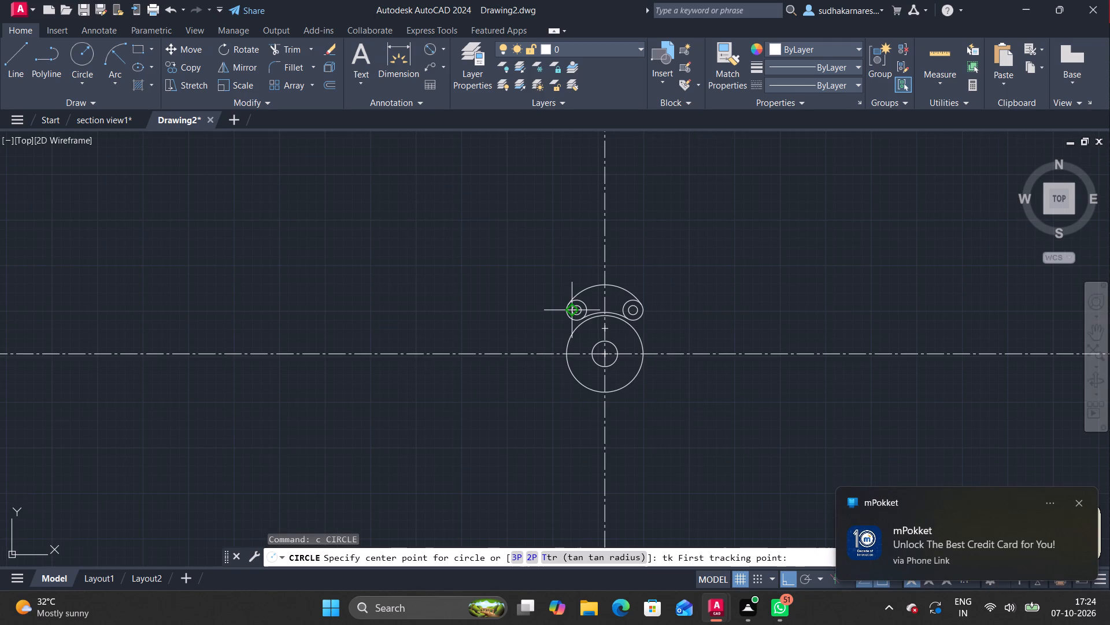
pyautogui.scroll(1, 576, 308)
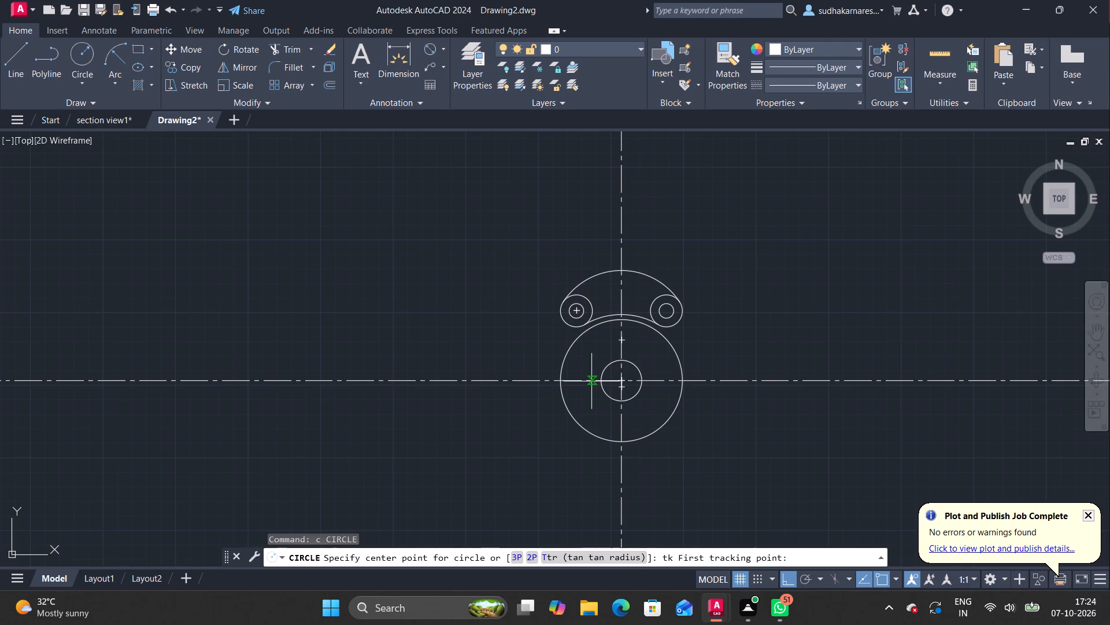
pyautogui.scroll(1, 573, 349)
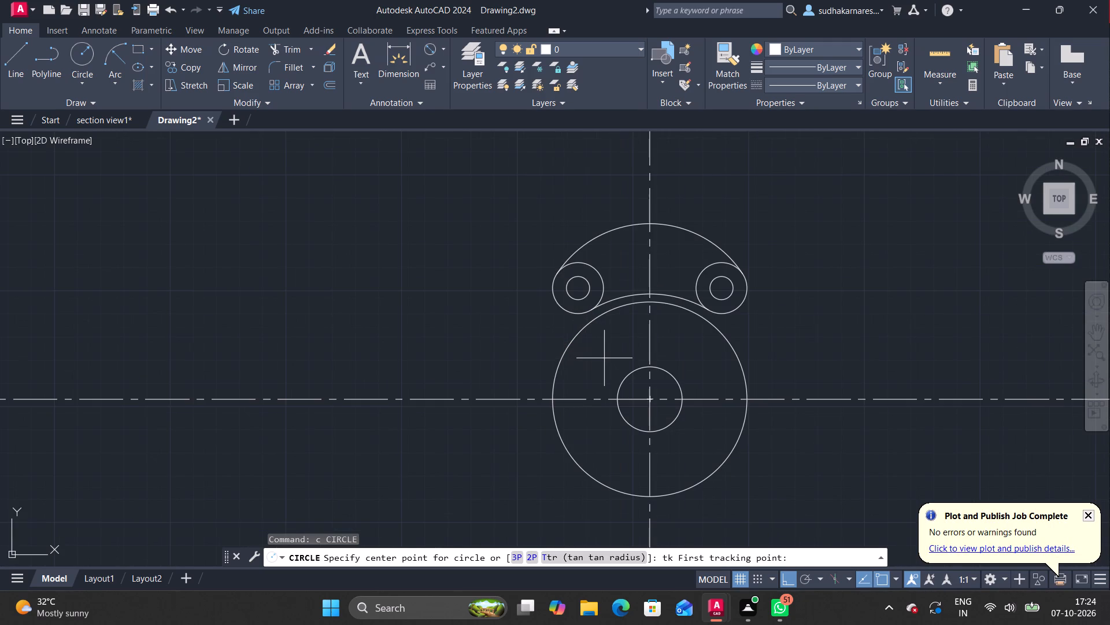
pyautogui.click(648, 399)
pyautogui.scroll(-8, 645, 400)
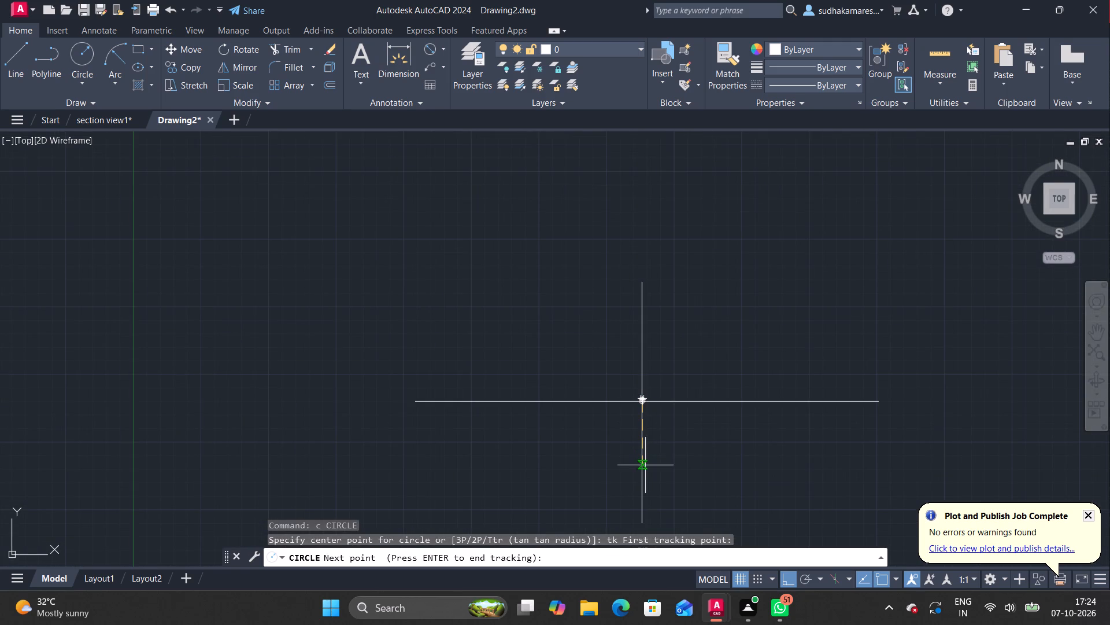
pyautogui.scroll(3, 622, 459)
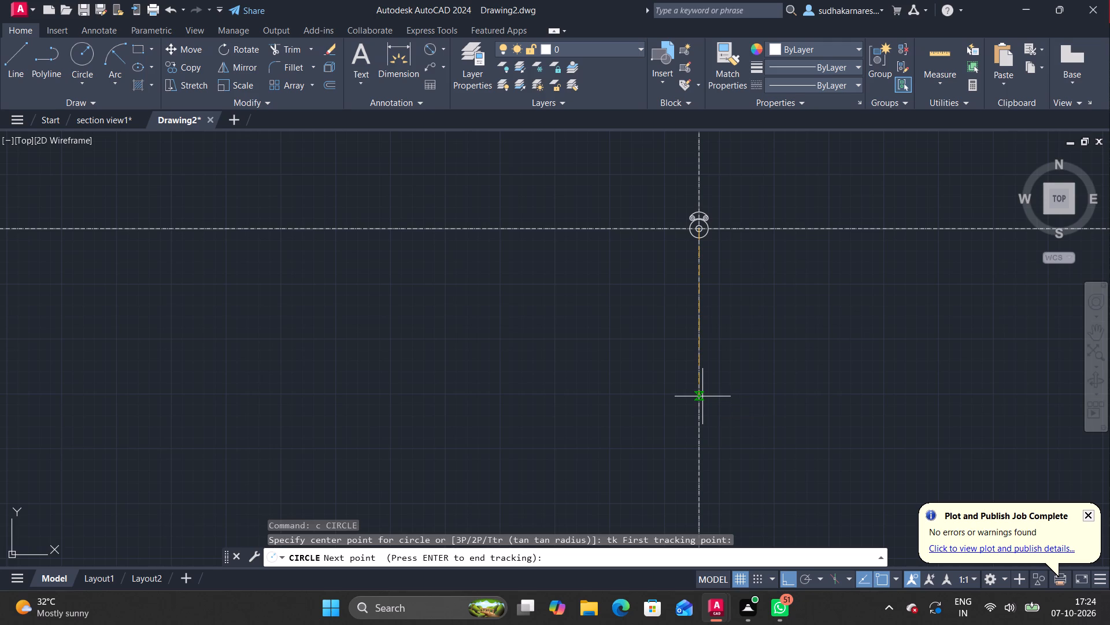
pyautogui.write('42')
pyautogui.press('Return')
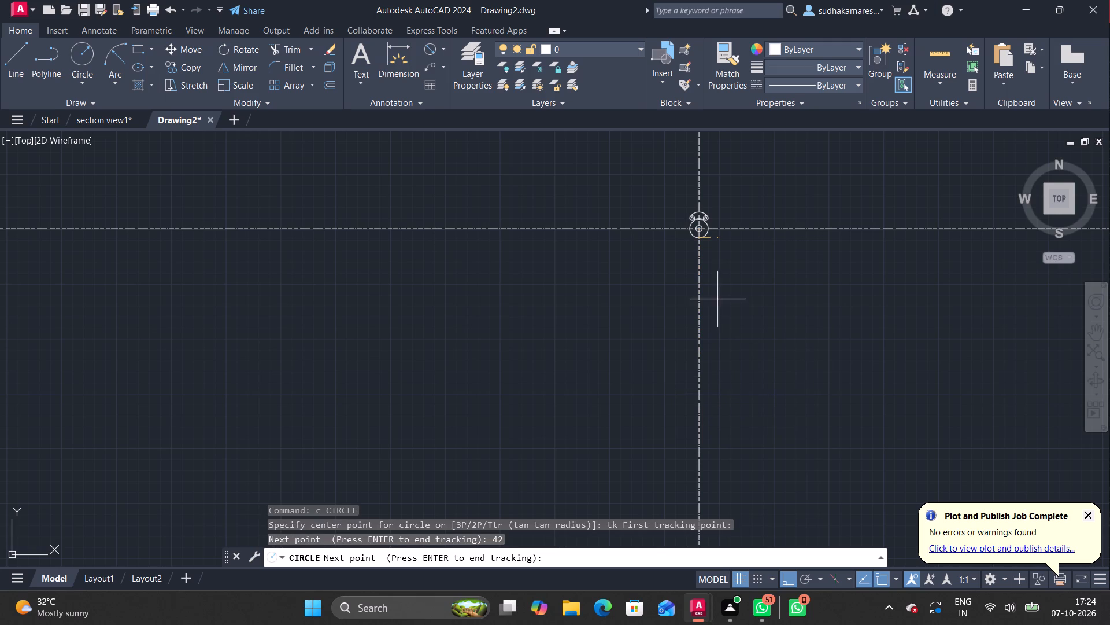
pyautogui.scroll(4, 712, 293)
pyautogui.moveTo(656, 244); pyautogui.dragTo(687, 567, button='middle')
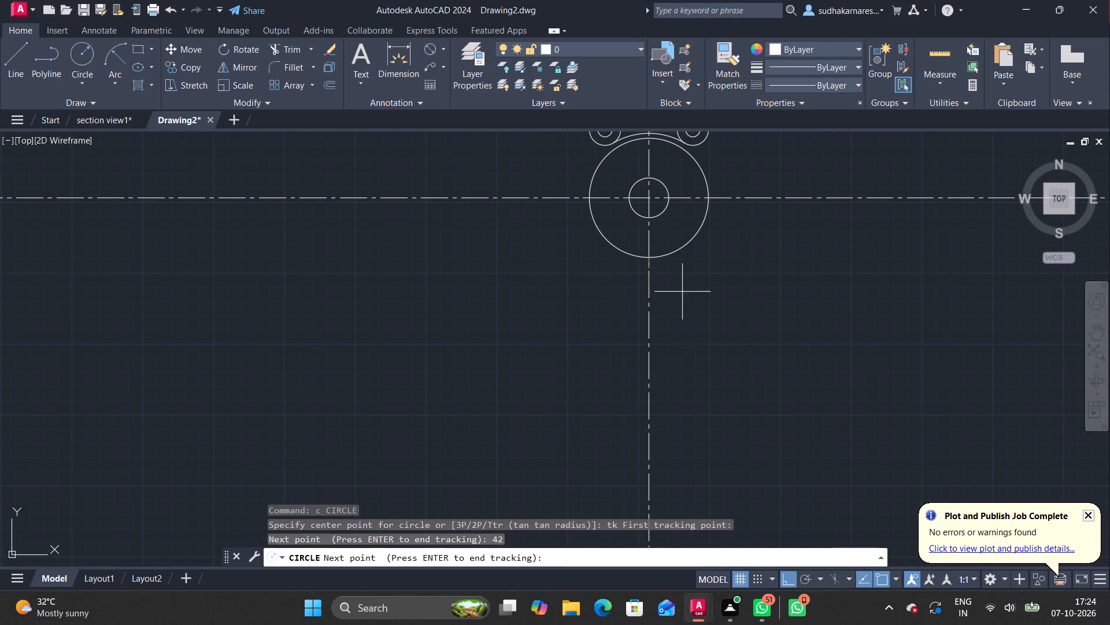
pyautogui.scroll(1, 682, 289)
pyautogui.moveTo(658, 280); pyautogui.dragTo(698, 428, button='middle')
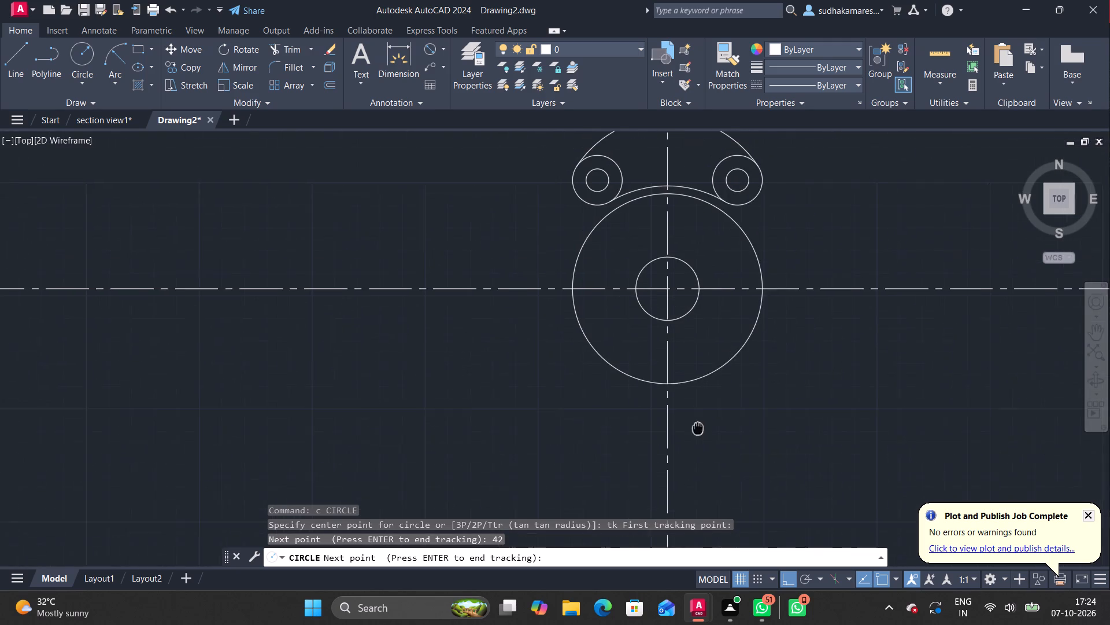
pyautogui.moveTo(698, 428); pyautogui.dragTo(699, 436, button='middle')
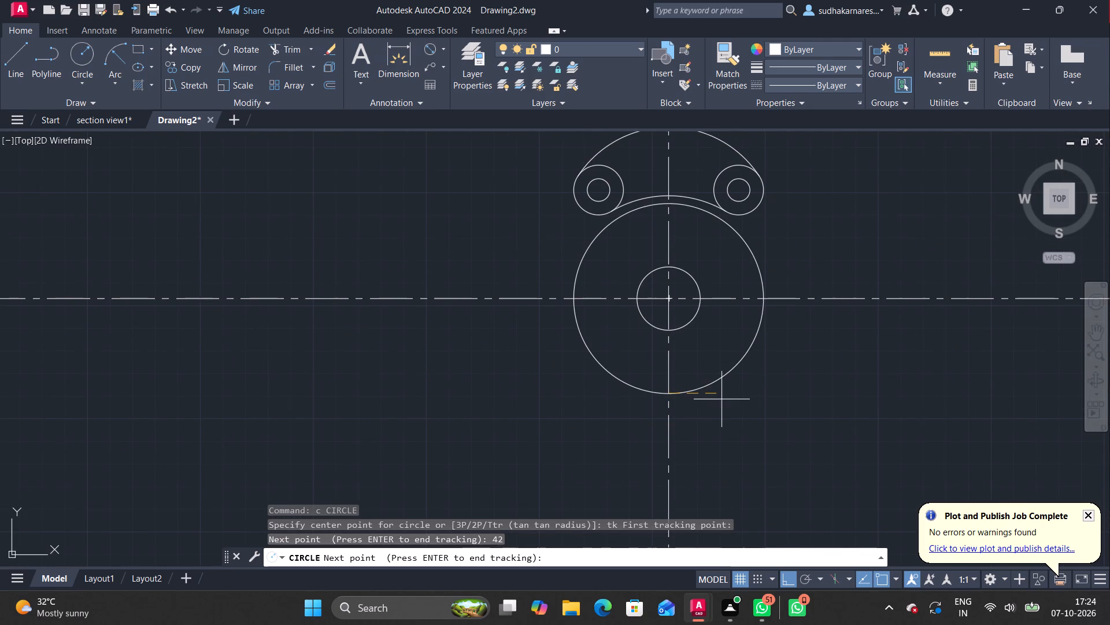
pyautogui.press('Return')
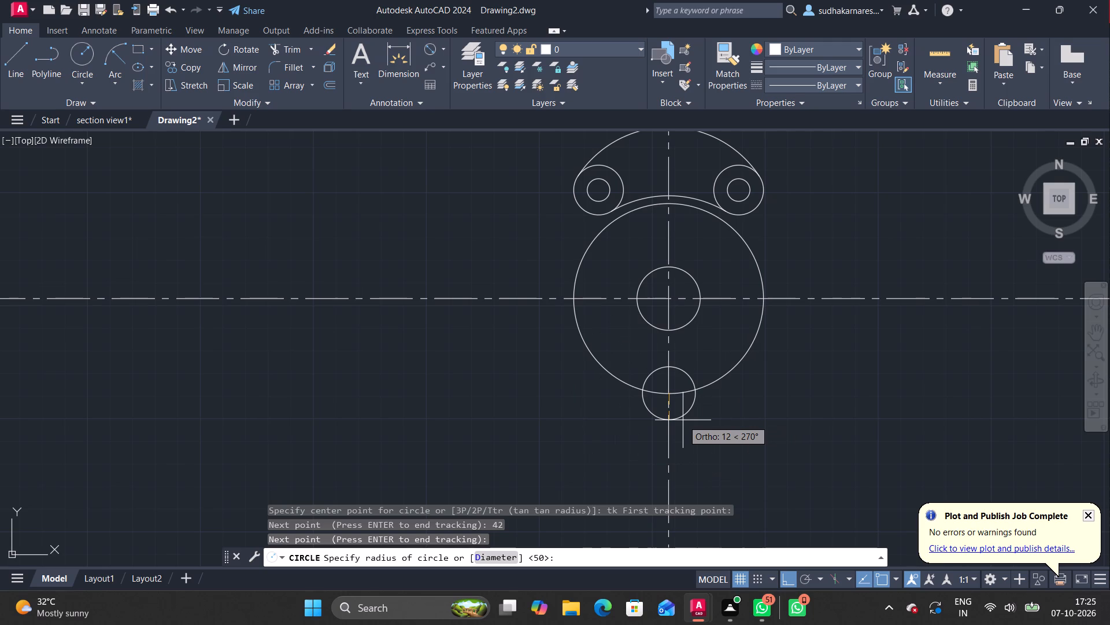
pyautogui.write('25')
pyautogui.press('Return')
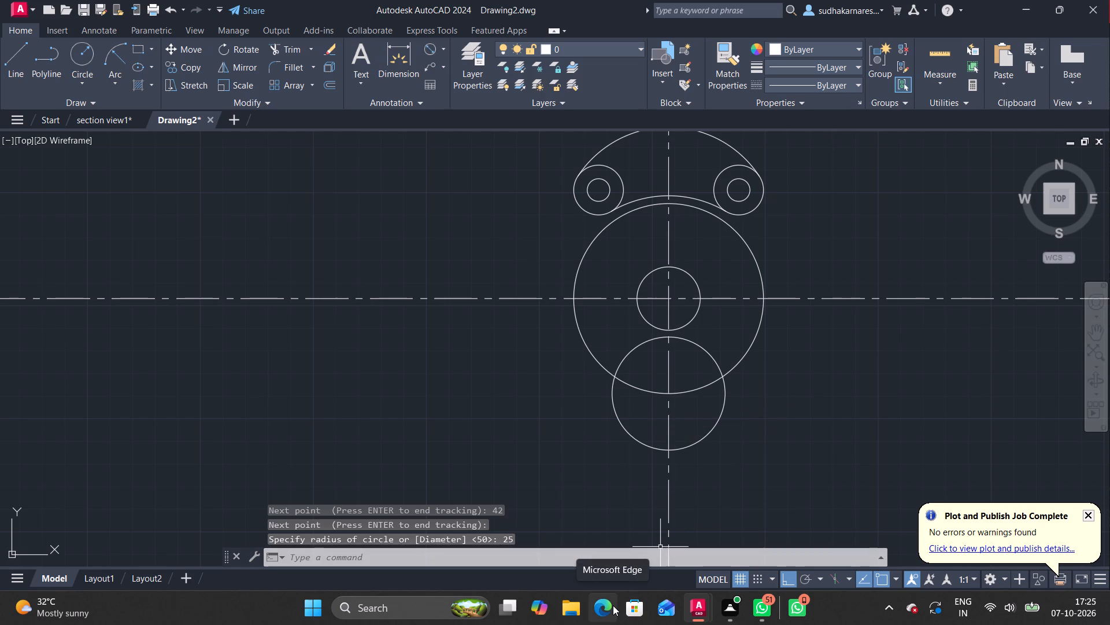
# Trim away both portions of the large circle's arc lying inside the 25 mm radius lower circle.
pyautogui.scroll(-1, 612, 605)
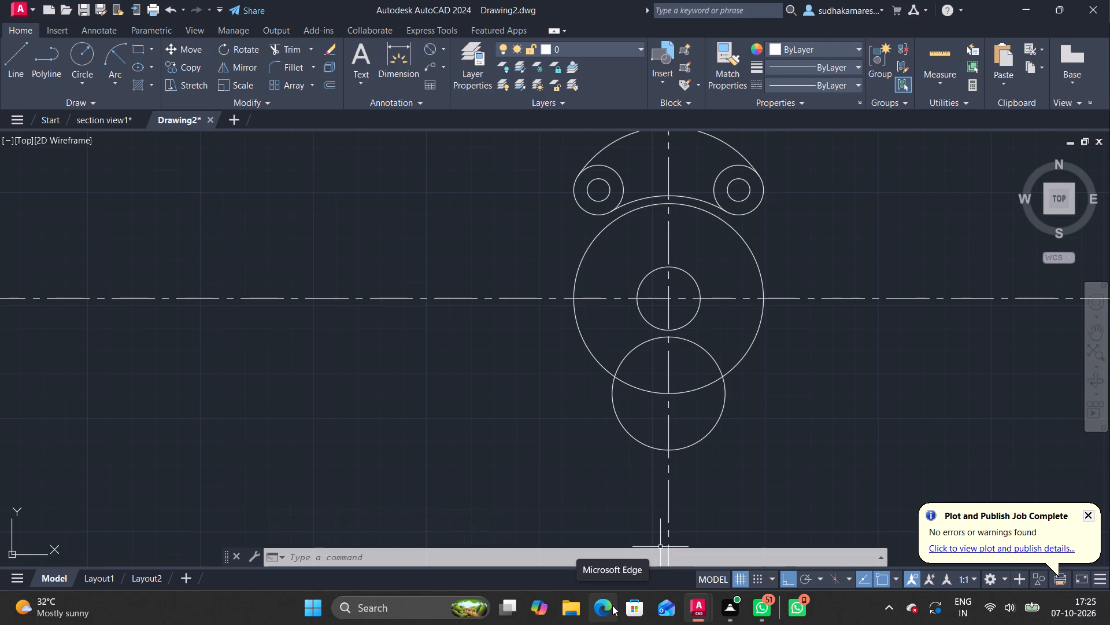
pyautogui.write('tr')
pyautogui.press('space')
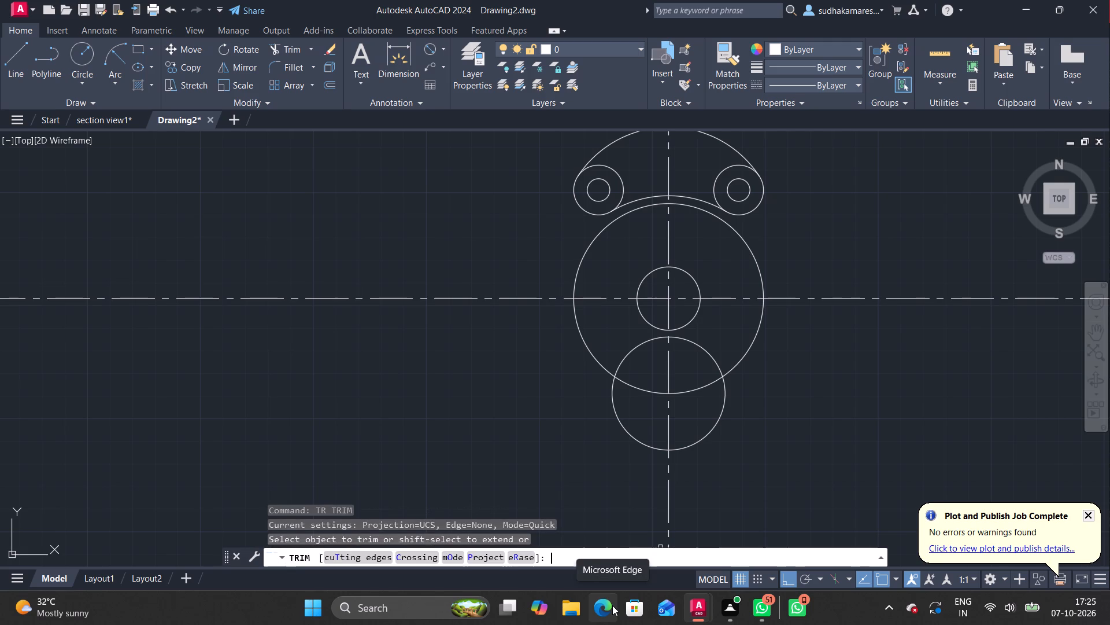
pyautogui.click(645, 390)
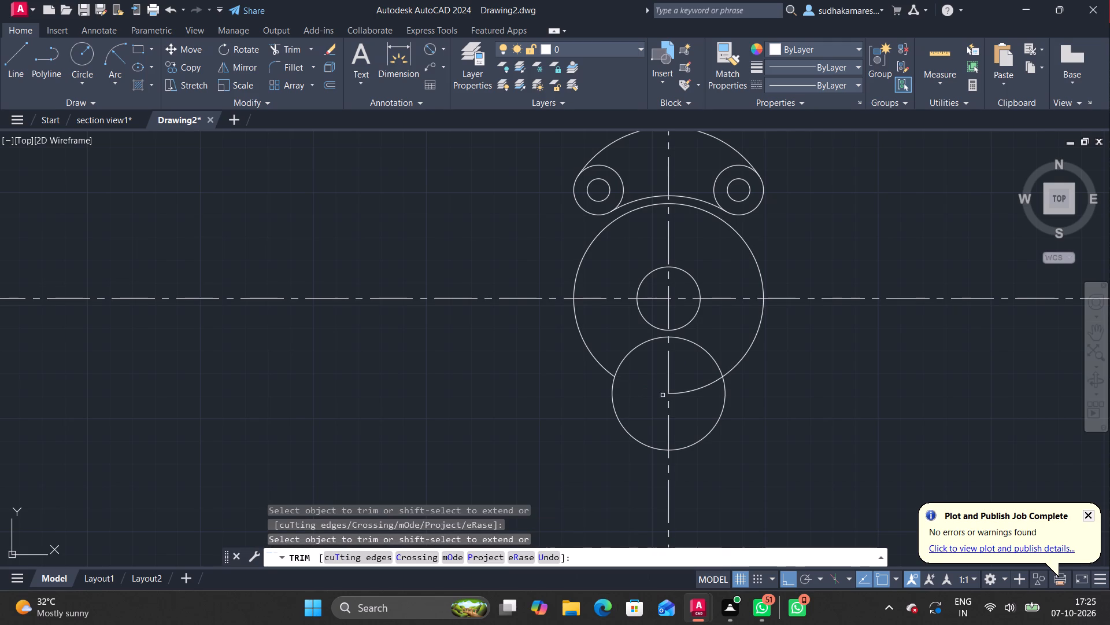
pyautogui.click(693, 392)
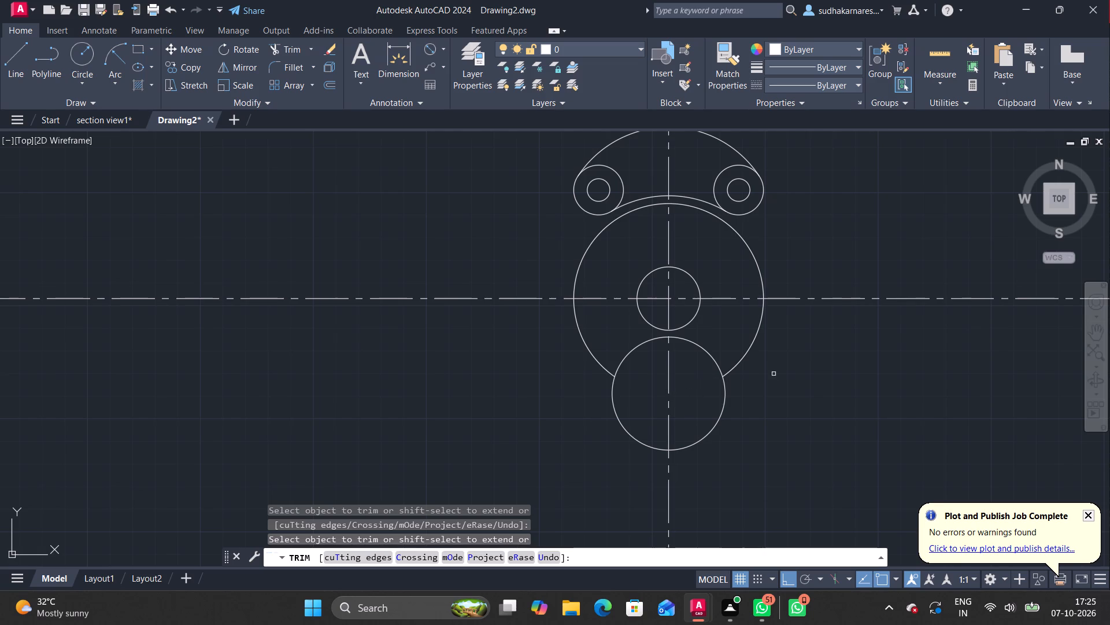
pyautogui.press('Escape')
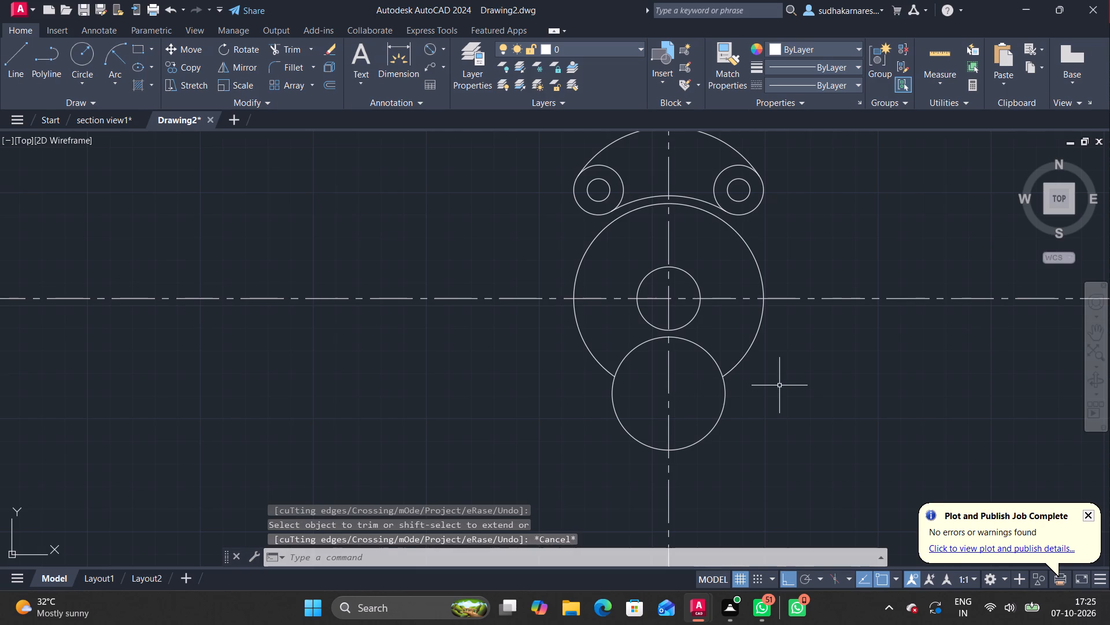
# Draw a 20 mm diameter circle with its centre tracked 42 mm to the right of the 25 mm radius circle's centre.
pyautogui.write('c tk')
pyautogui.press('space')
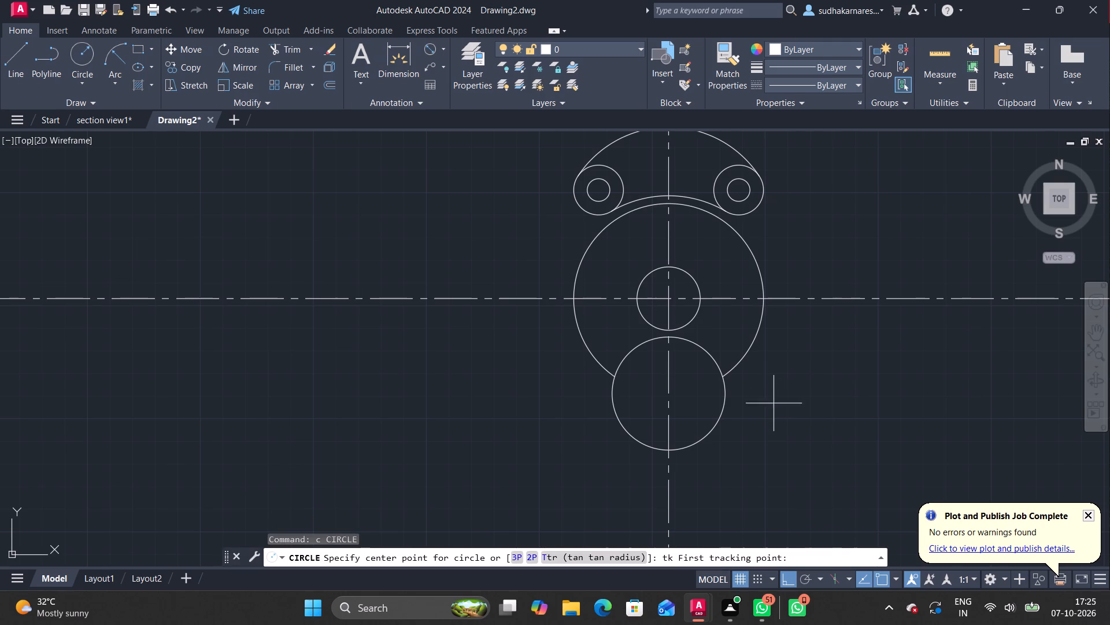
pyautogui.click(667, 396)
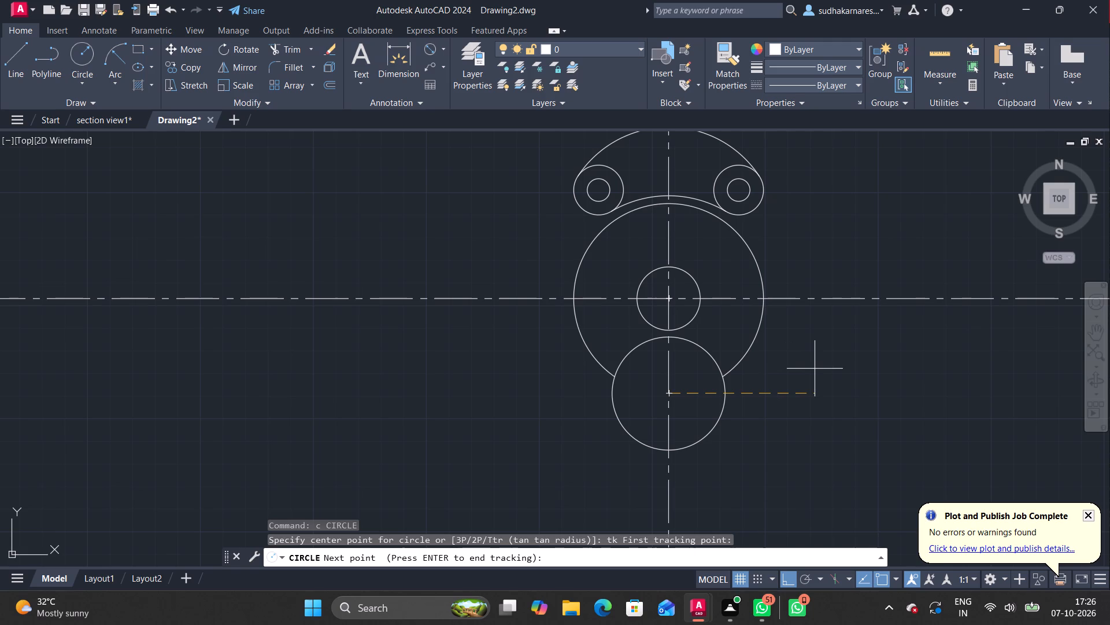
pyautogui.write('42')
pyautogui.press('Return')
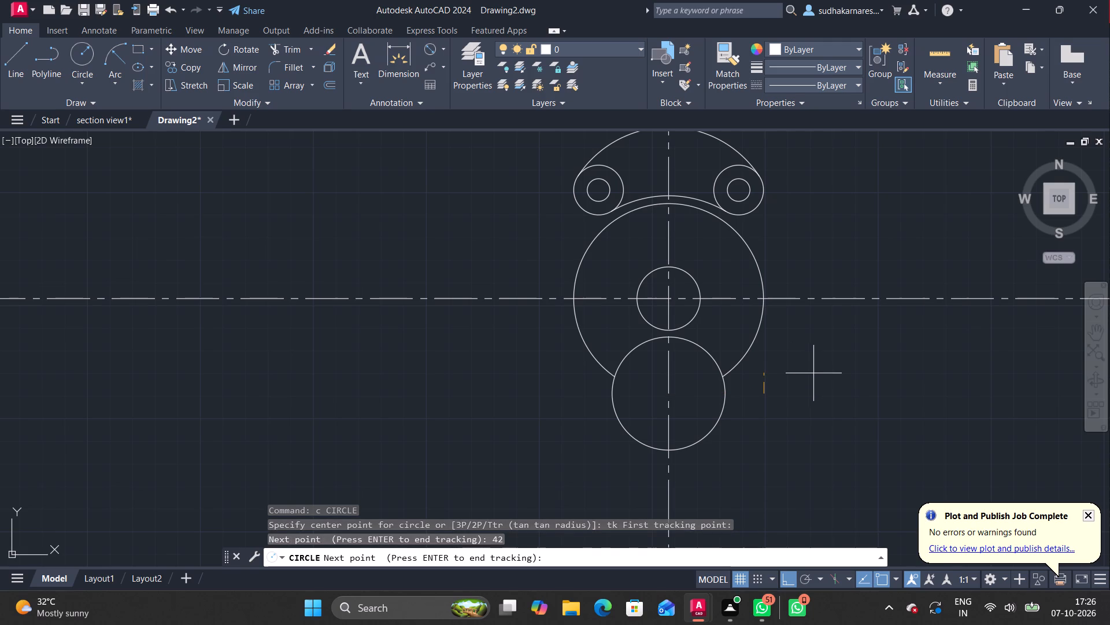
pyautogui.press('Return')
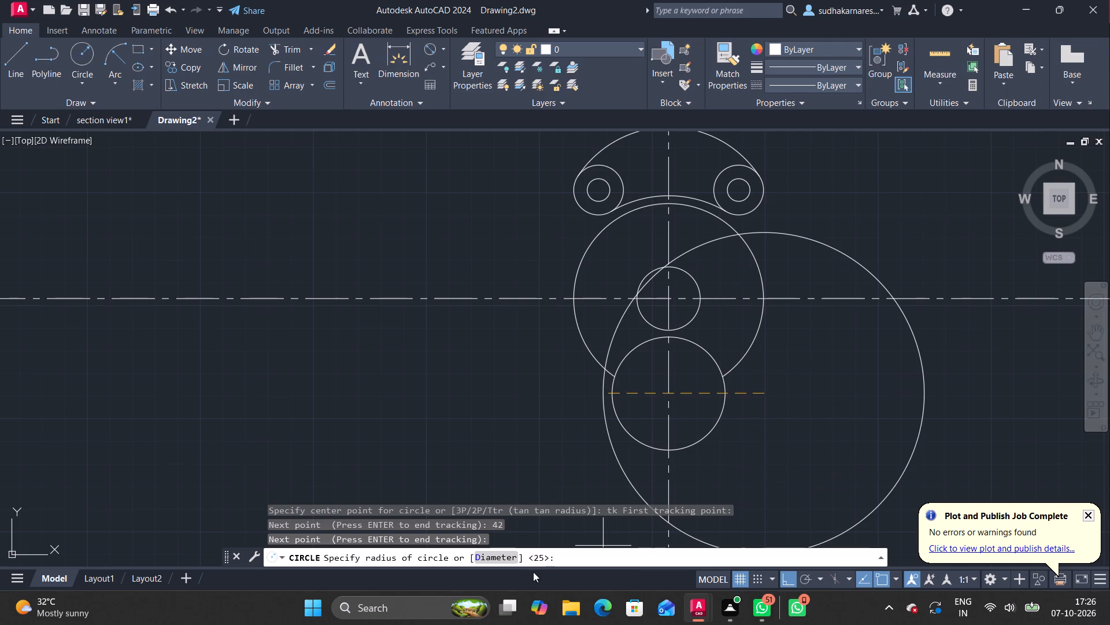
pyautogui.click(489, 560)
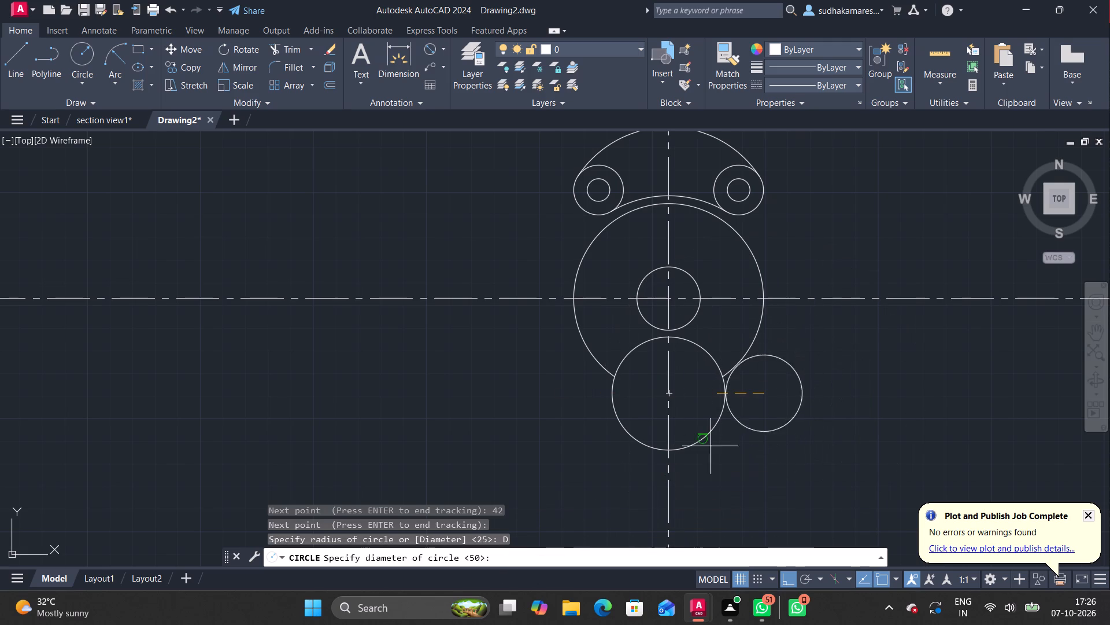
pyautogui.press('2')
pyautogui.press('0')
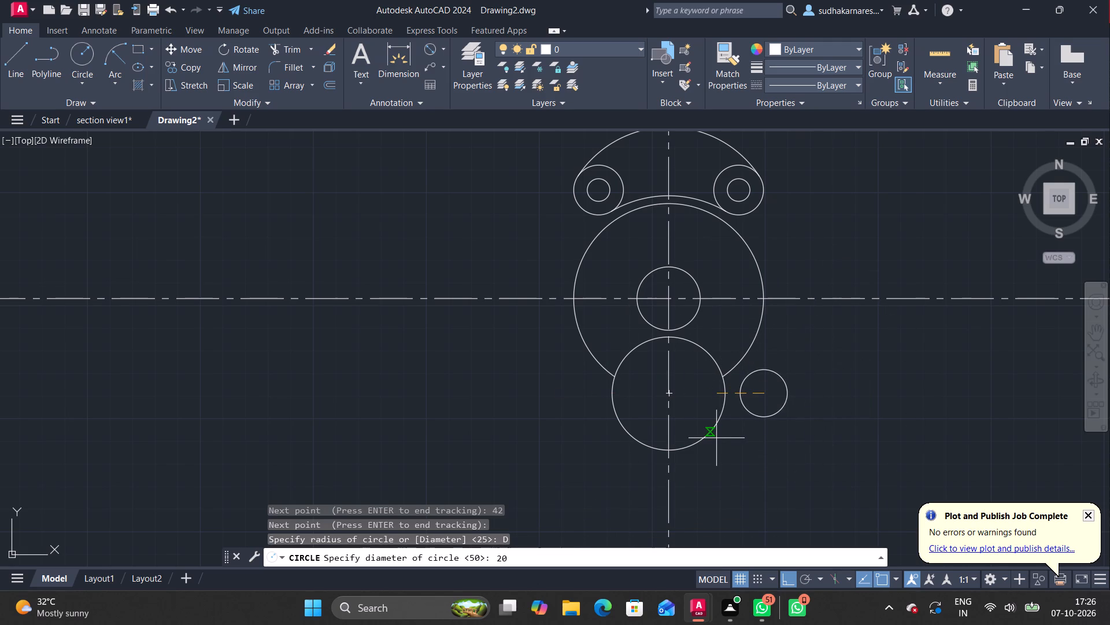
pyautogui.press('Return')
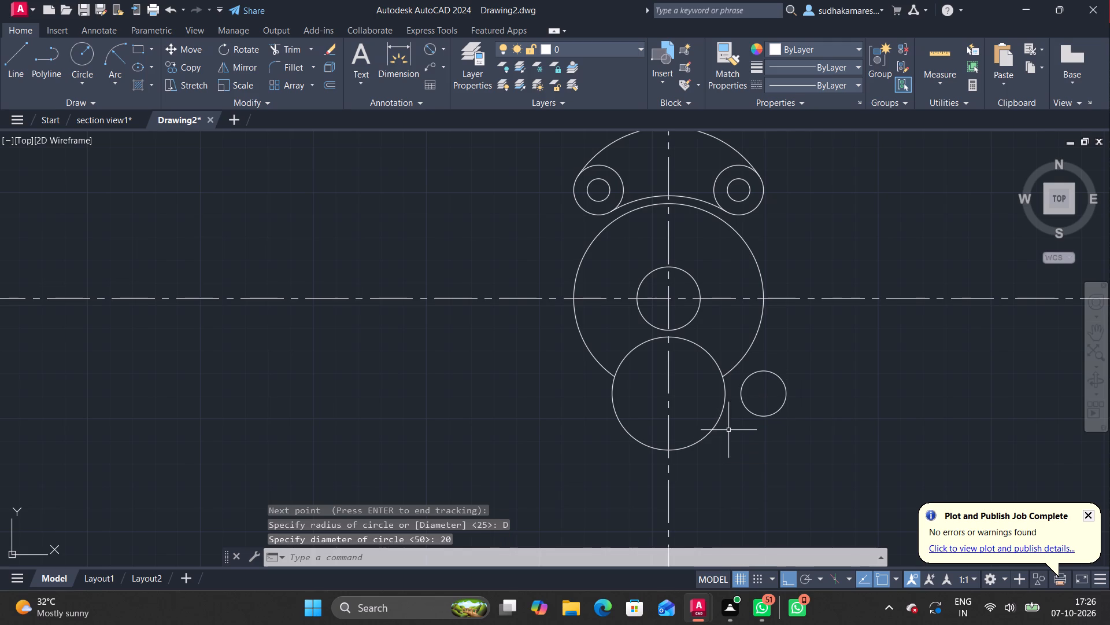
# Copy the 20 mm diameter circle from its centre 84 mm horizontally to the left, onto the lower circle's opposite side.
pyautogui.click(746, 376)
pyautogui.press('c')
pyautogui.press('p')
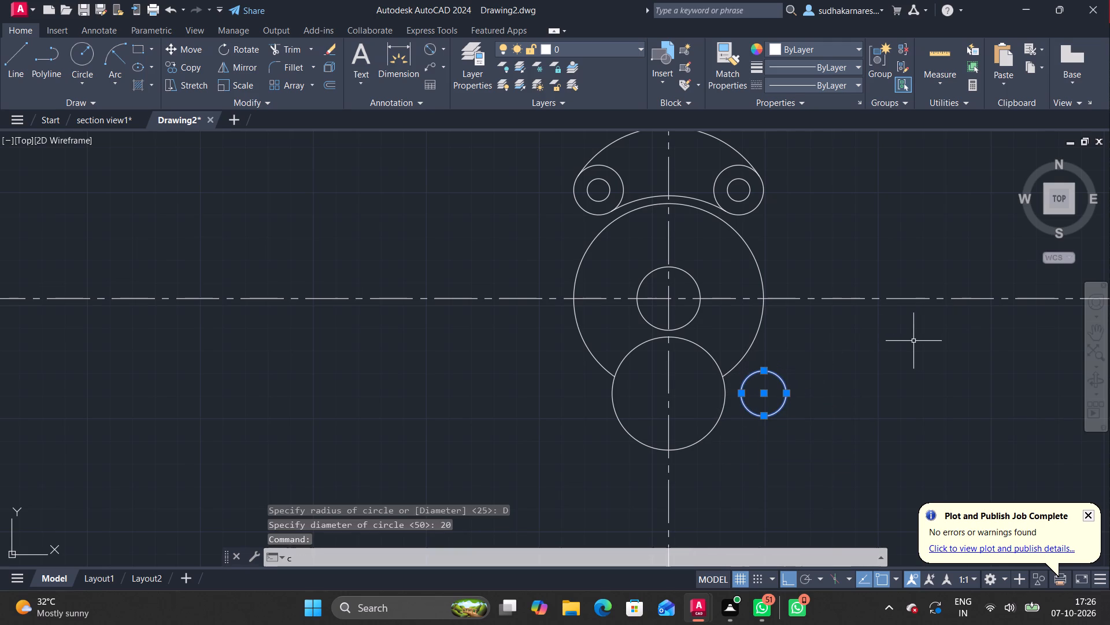
pyautogui.press('space')
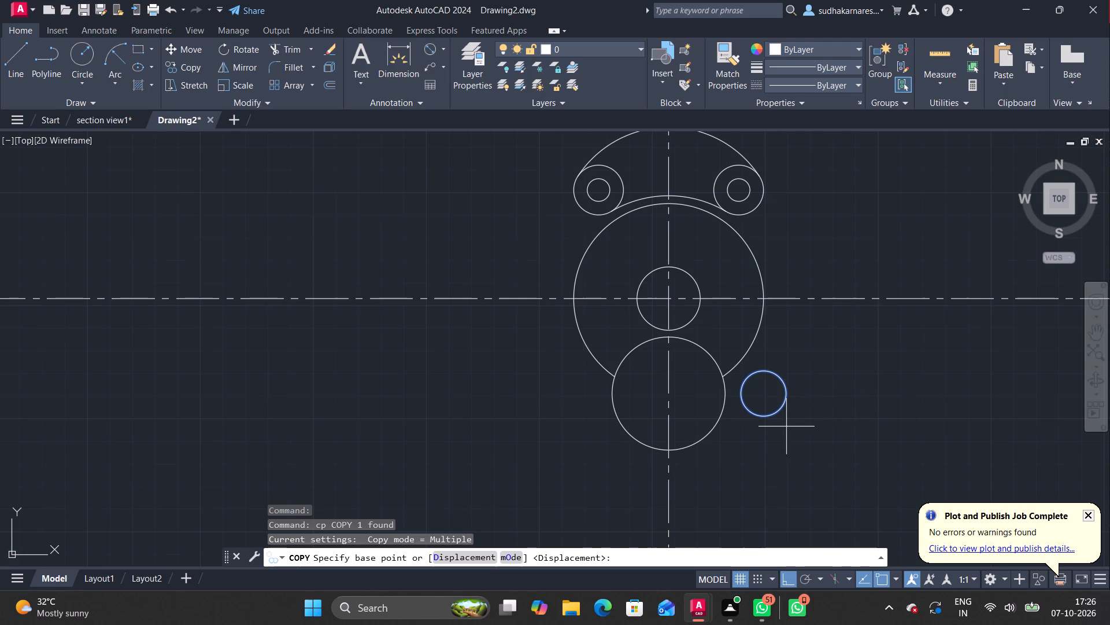
pyautogui.click(763, 396)
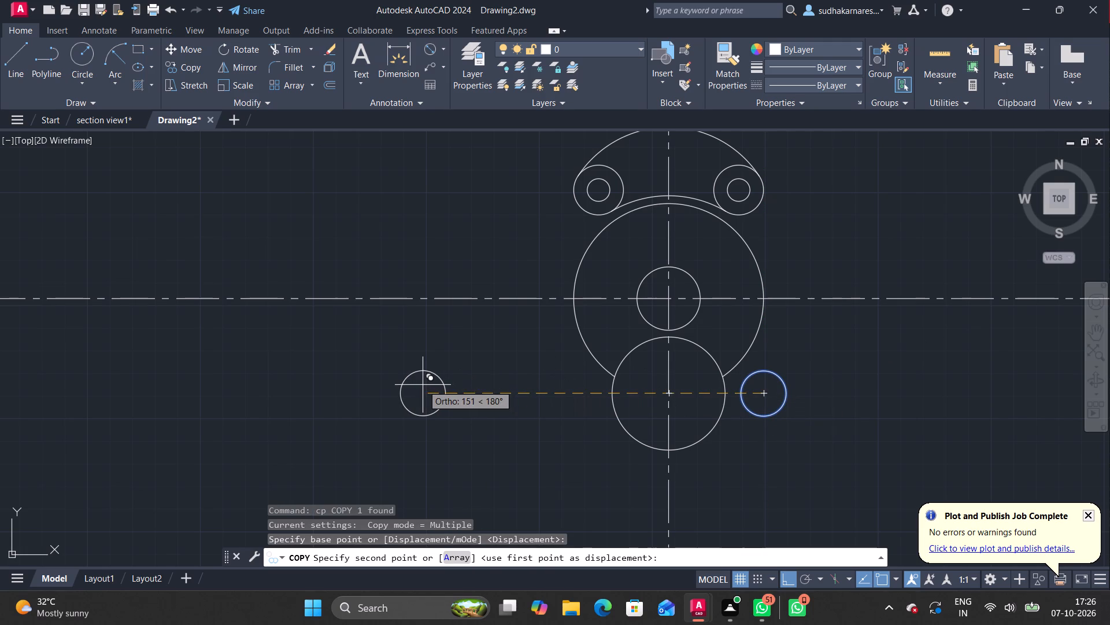
pyautogui.write('84')
pyautogui.press('Return')
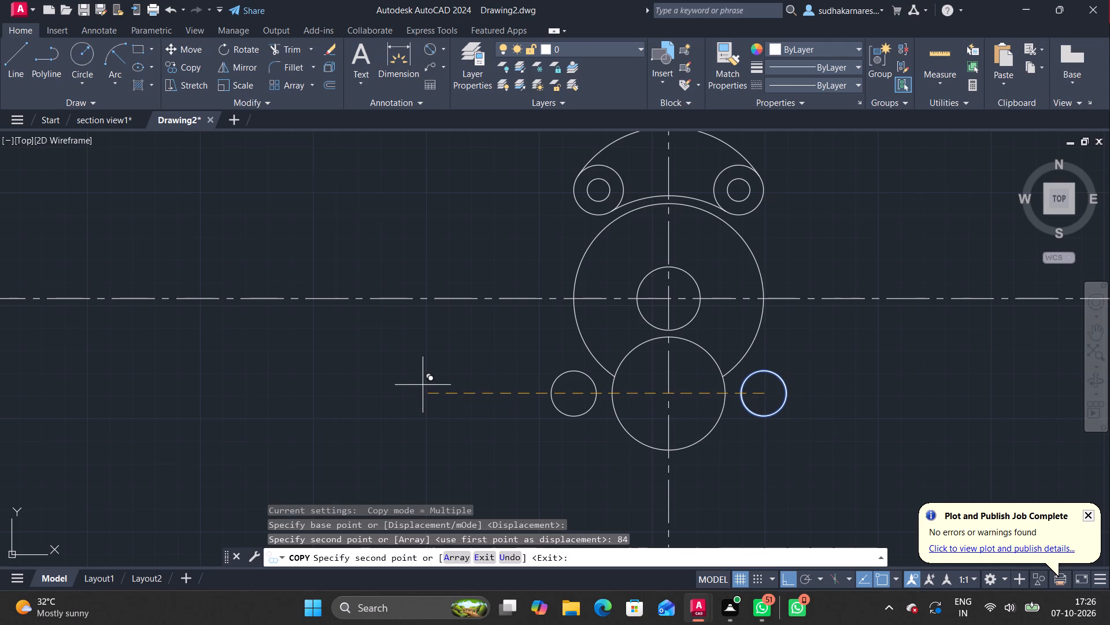
pyautogui.press('Escape')
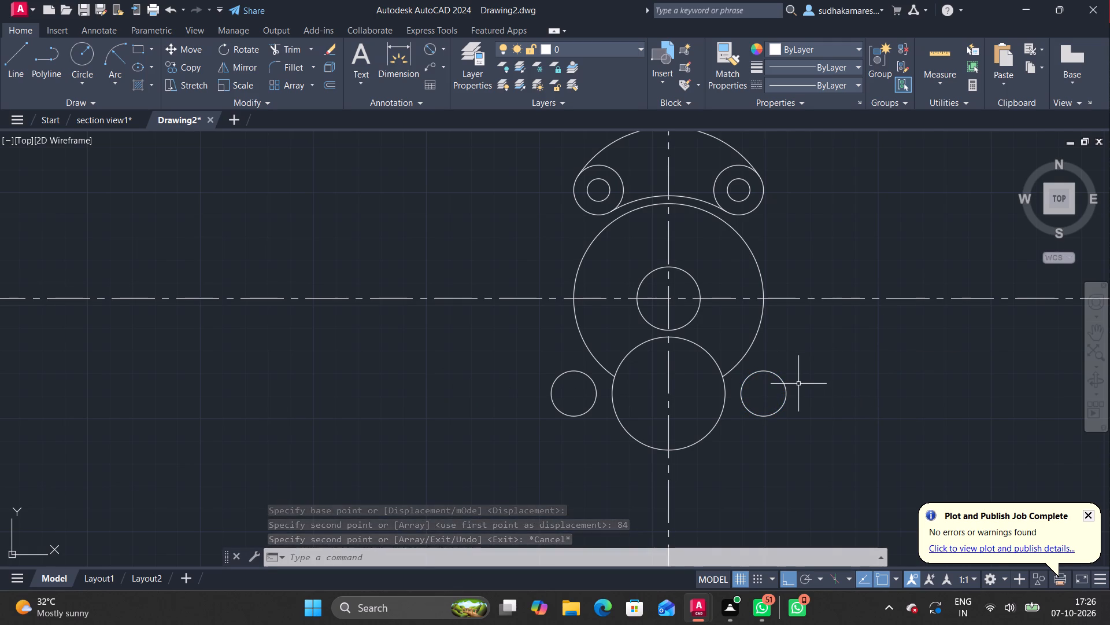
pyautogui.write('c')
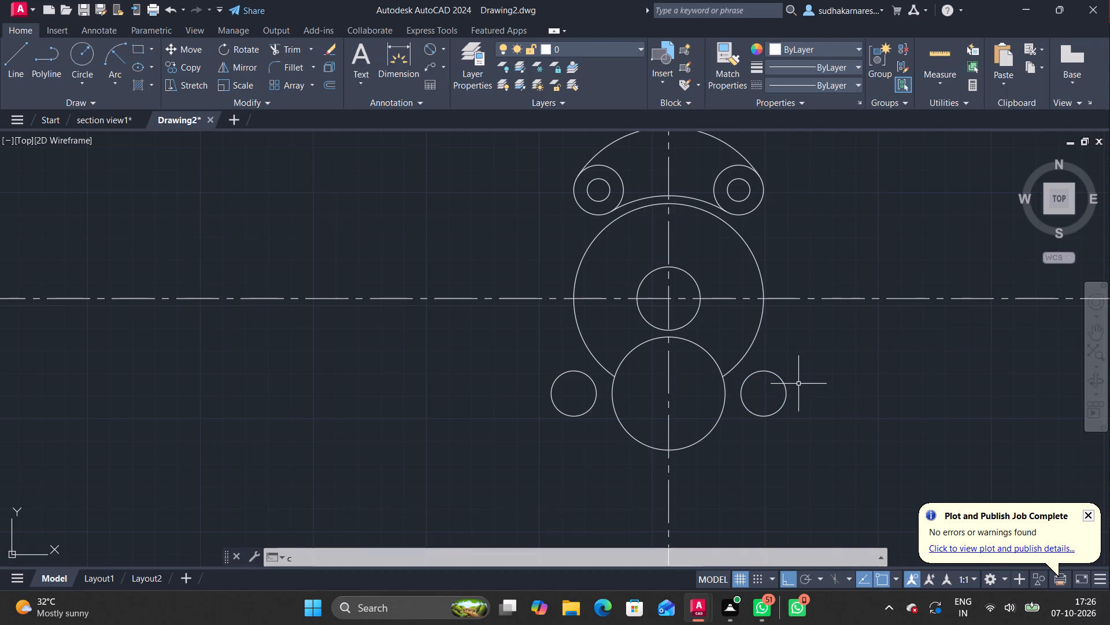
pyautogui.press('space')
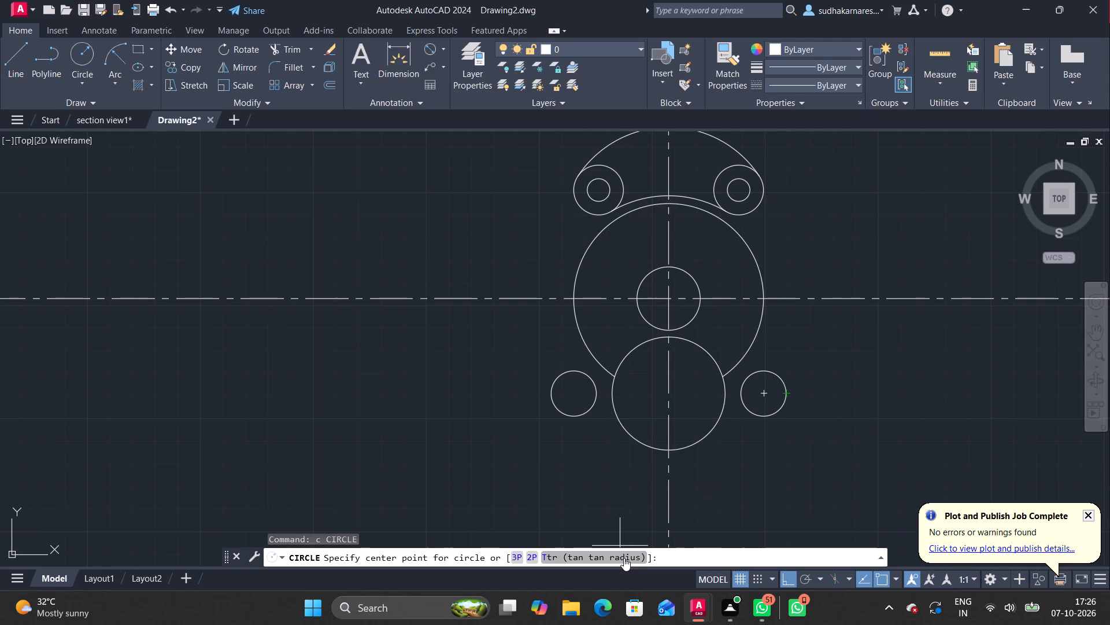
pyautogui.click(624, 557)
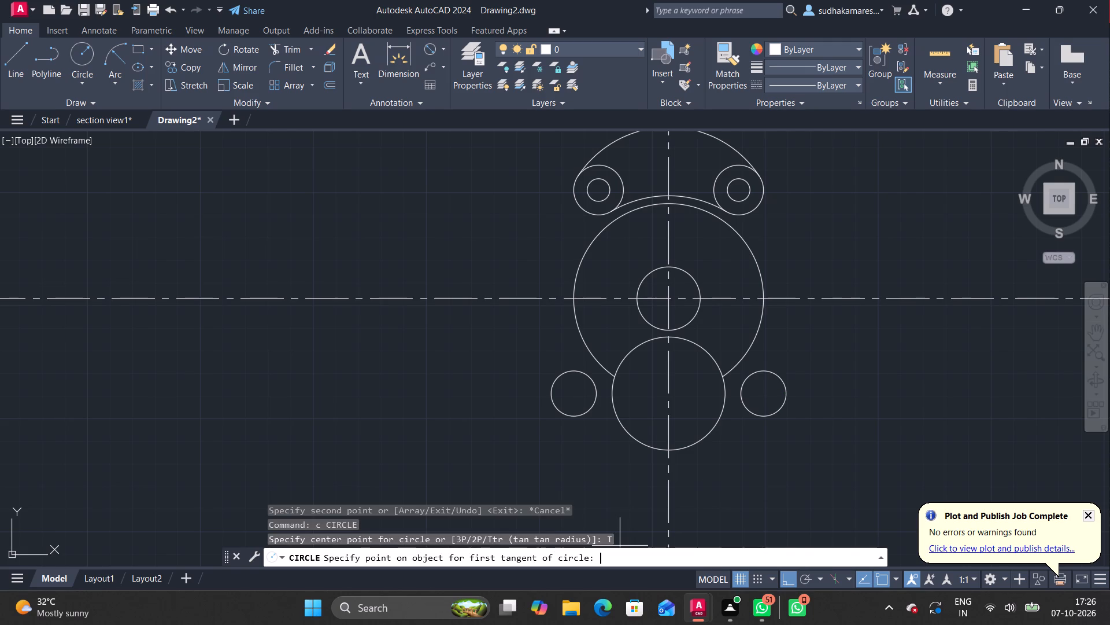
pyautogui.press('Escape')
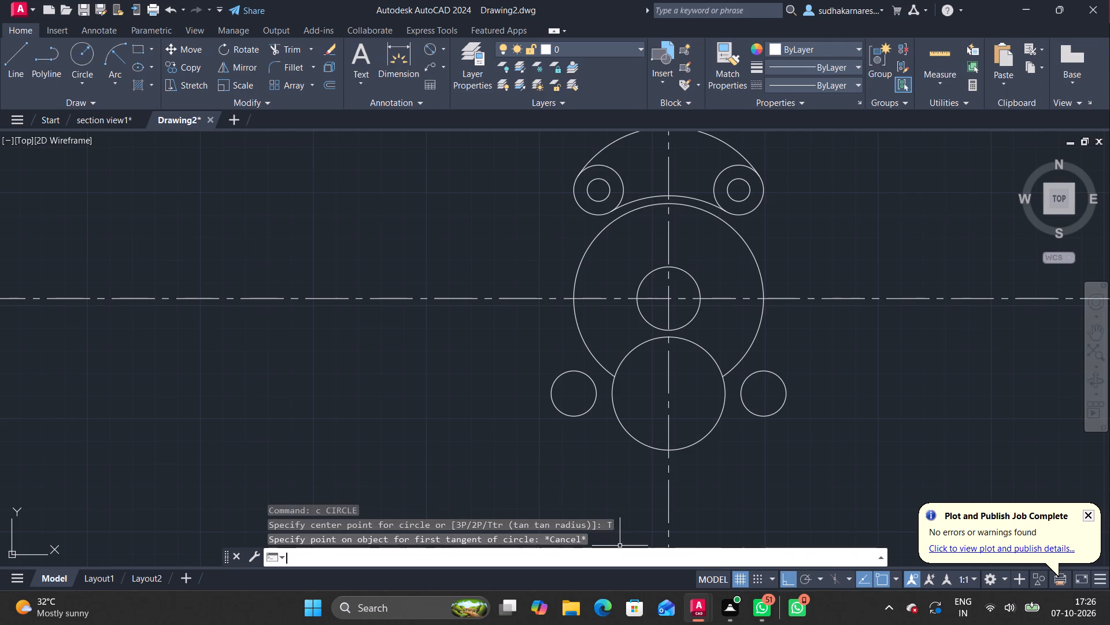
# Draw a 17 mm radius circle concentric with each of the two 20 mm diameter circles flanking the lower circle.
pyautogui.write('c')
pyautogui.press('space')
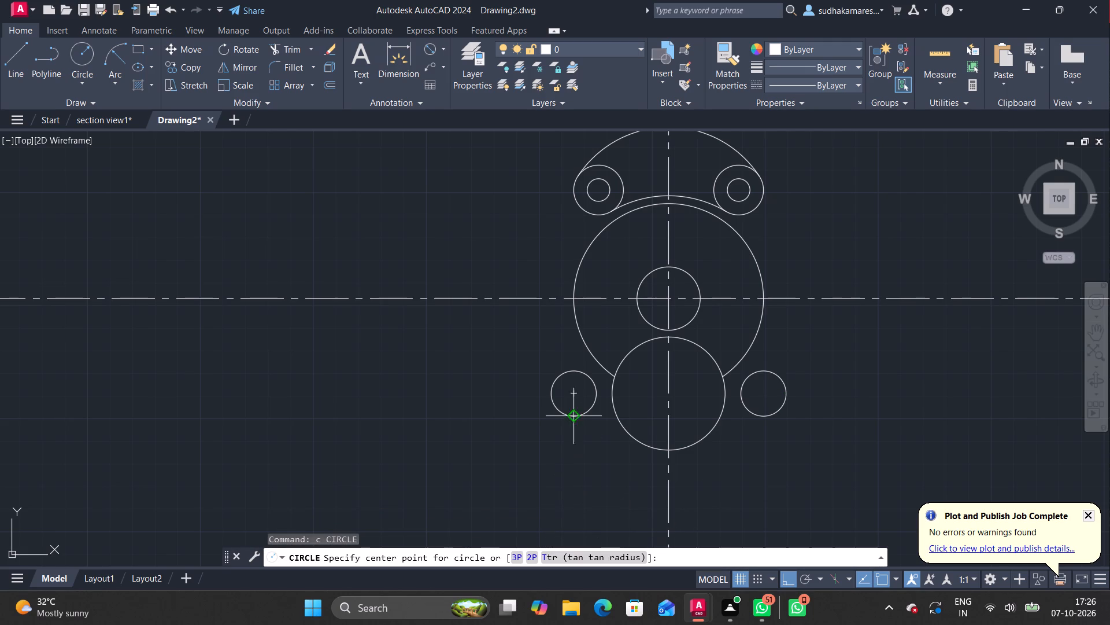
pyautogui.click(574, 392)
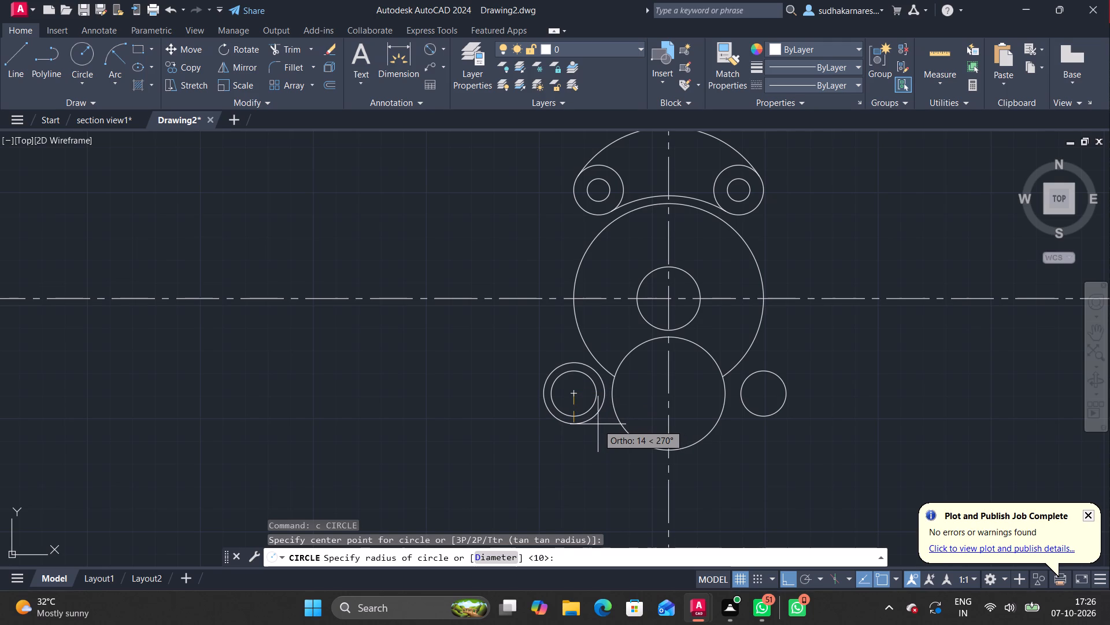
pyautogui.write('17')
pyautogui.press('Return')
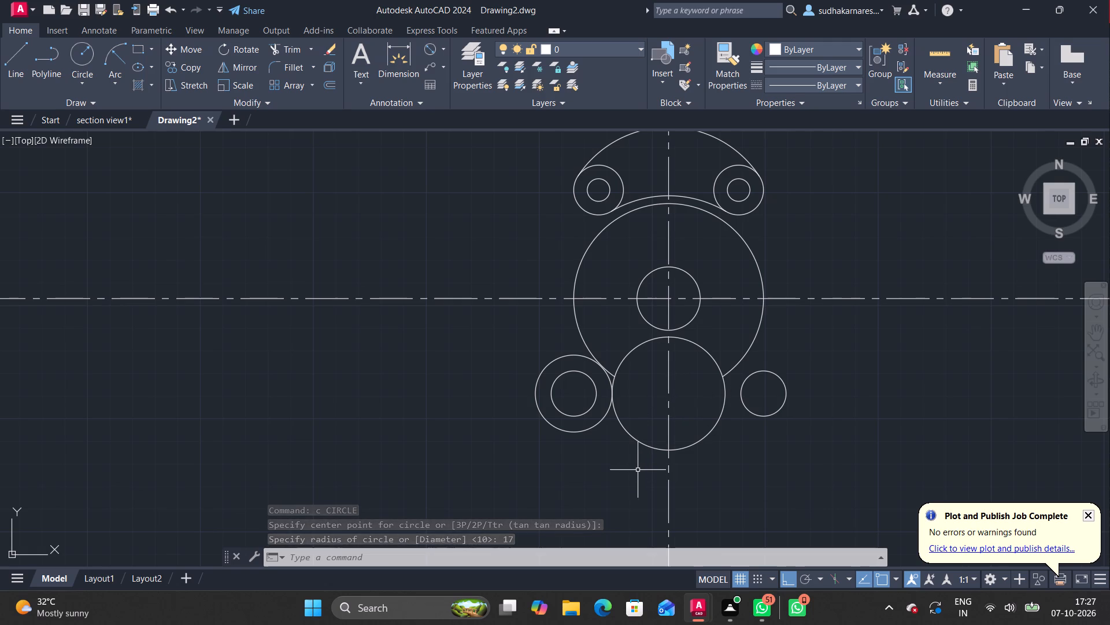
pyautogui.write('c')
pyautogui.press('space')
pyautogui.click(766, 395)
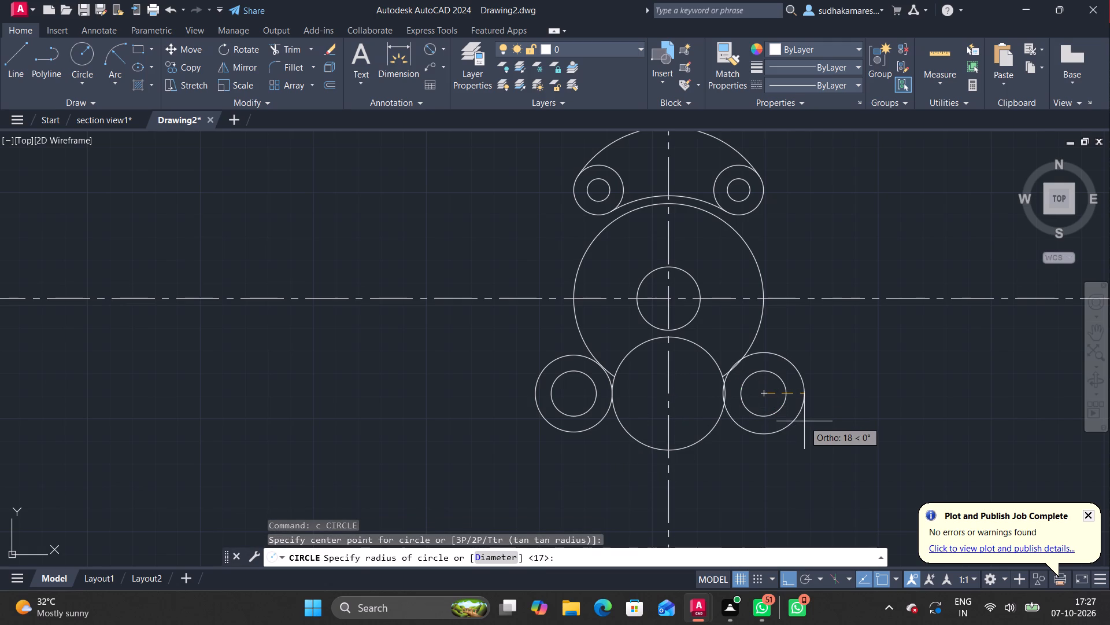
pyautogui.press('Return')
# Trim away the bottom of the 25 mm radius lower circle between the two 17 mm radius circles, on both sides of the centre line.
pyautogui.write('tr')
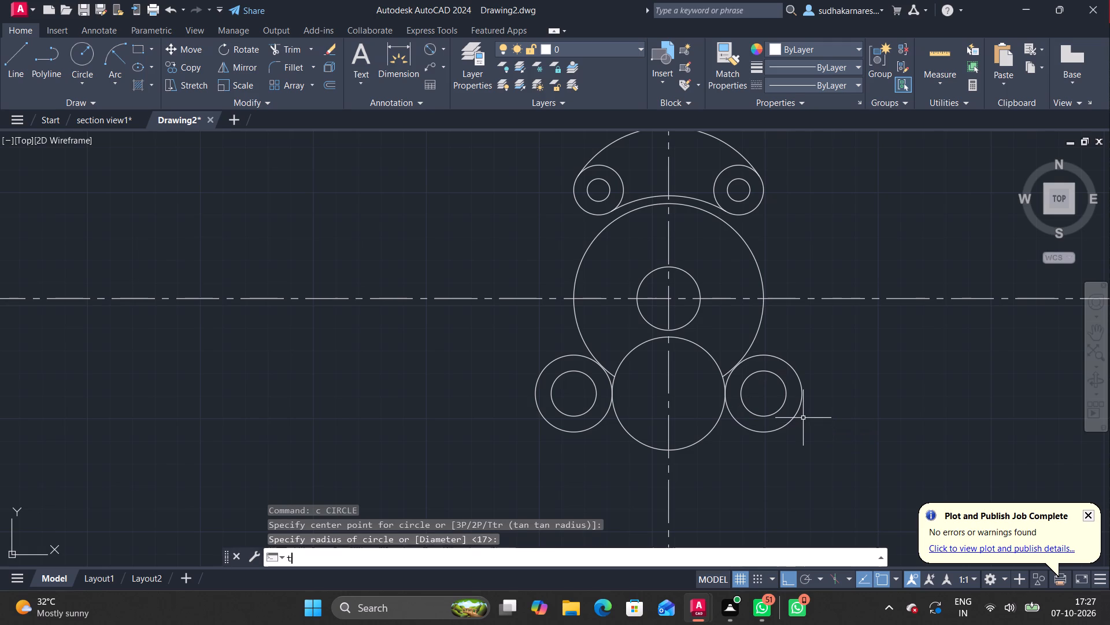
pyautogui.press('space')
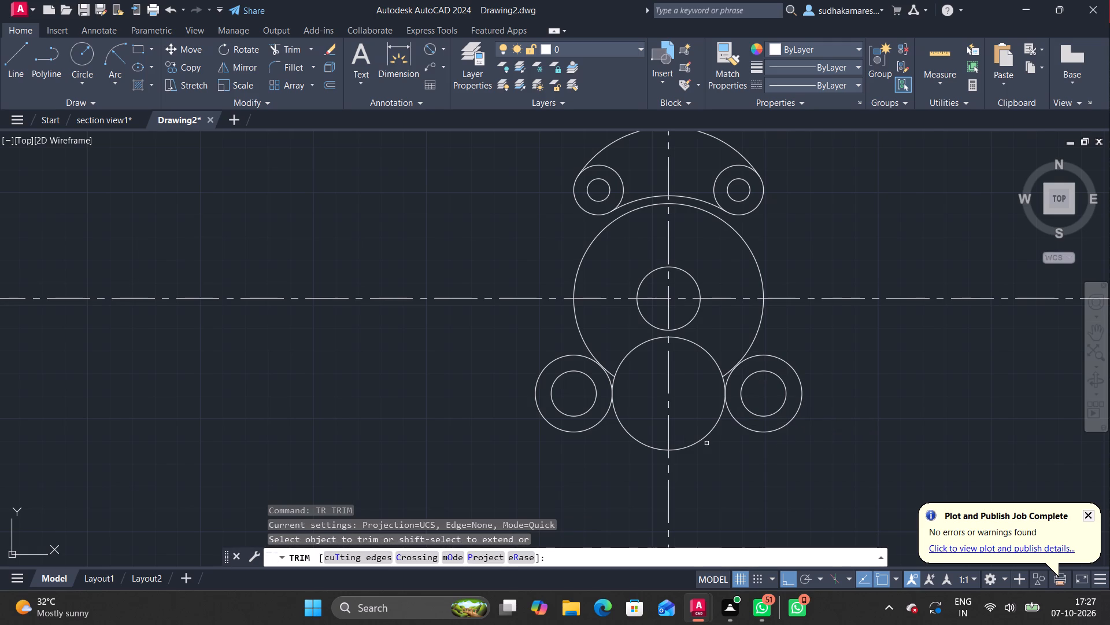
pyautogui.click(702, 441)
pyautogui.click(647, 445)
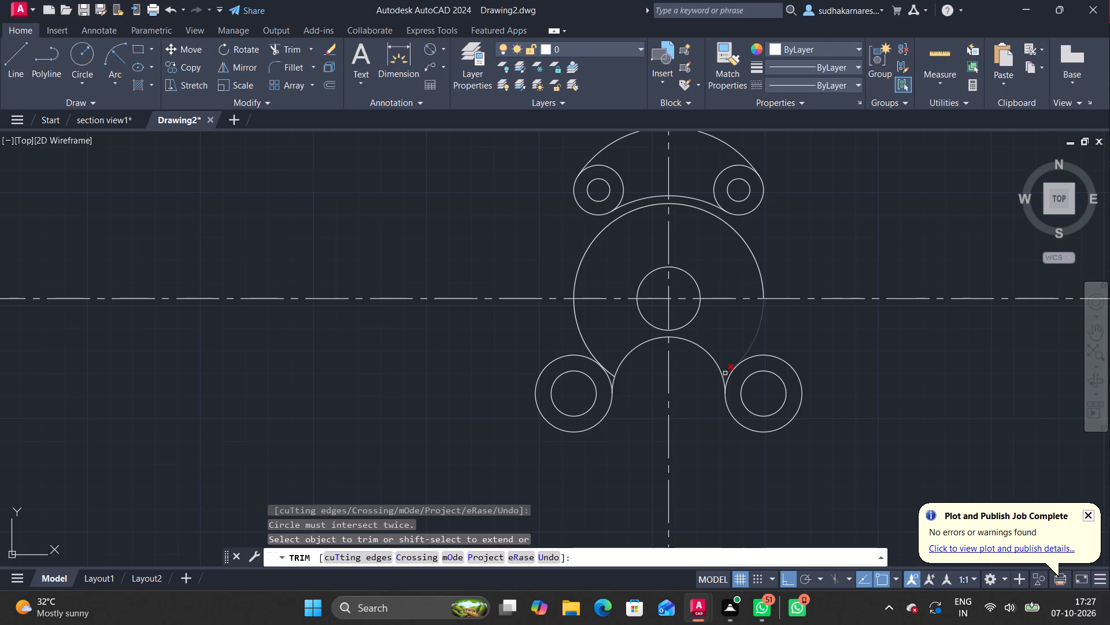
pyautogui.press('Escape')
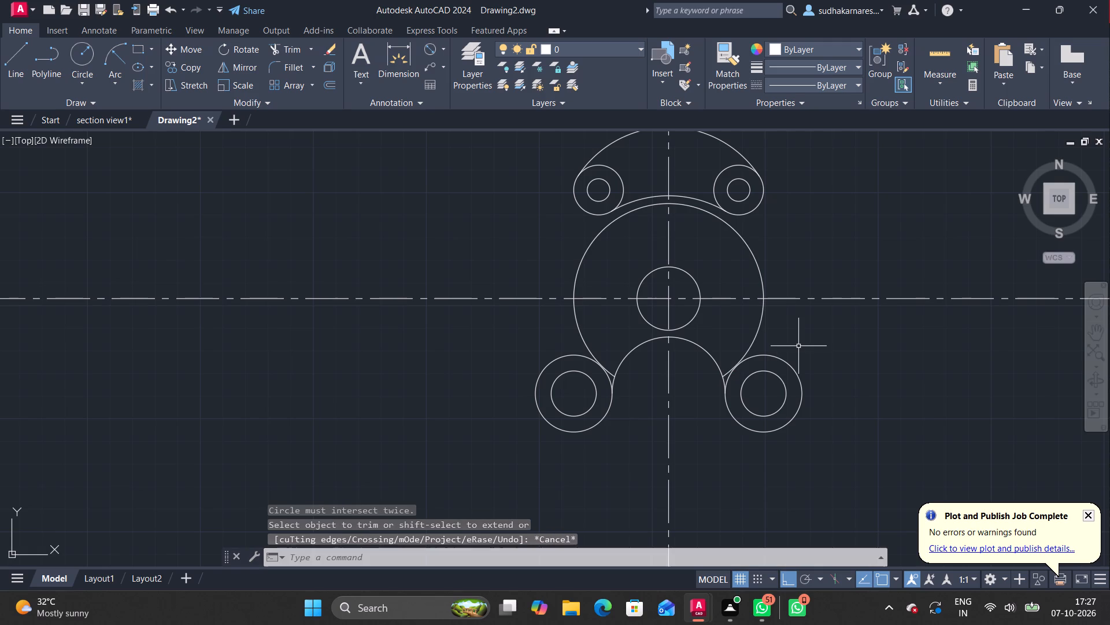
# Draw a 12 mm radius circle tangent to the left 17 mm radius circle and the large circle's outer left side.
pyautogui.press('c')
pyautogui.press('space')
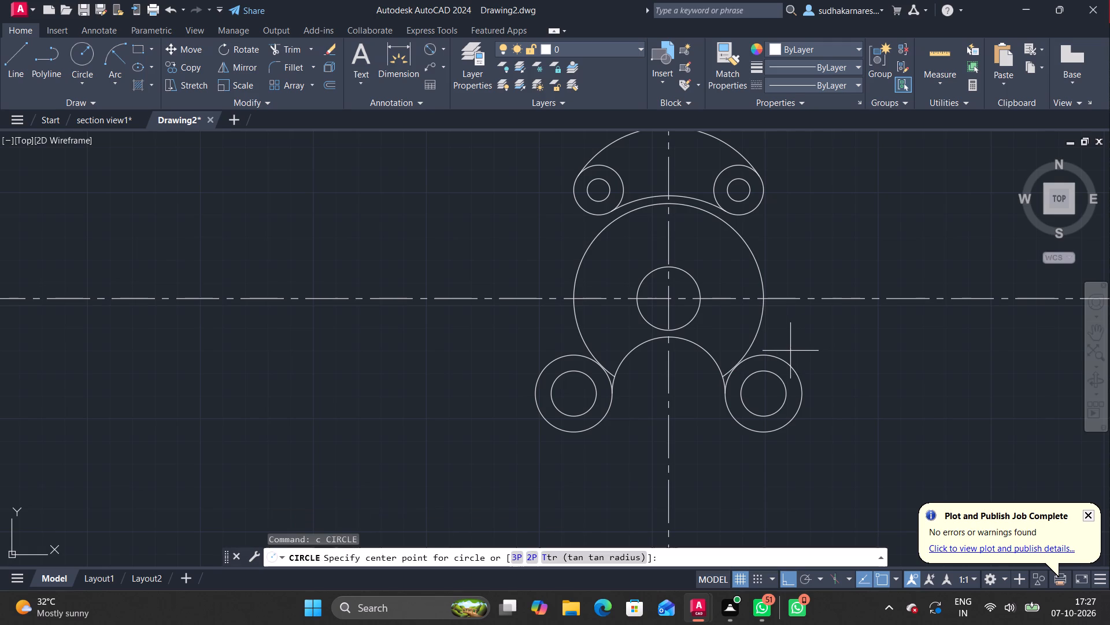
pyautogui.click(602, 560)
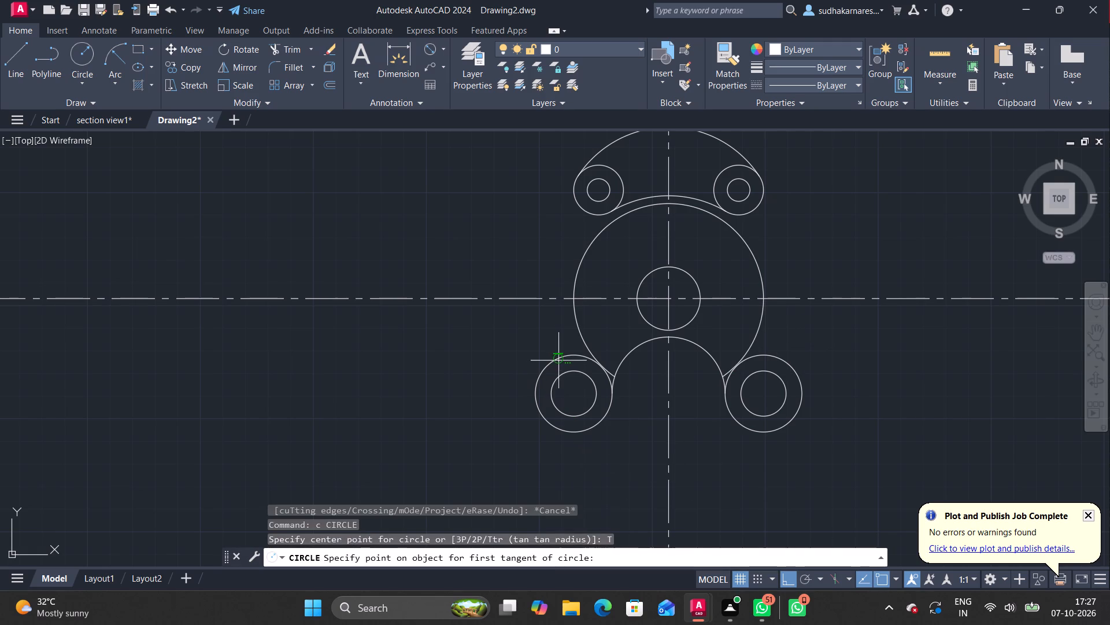
pyautogui.click(560, 358)
pyautogui.click(579, 333)
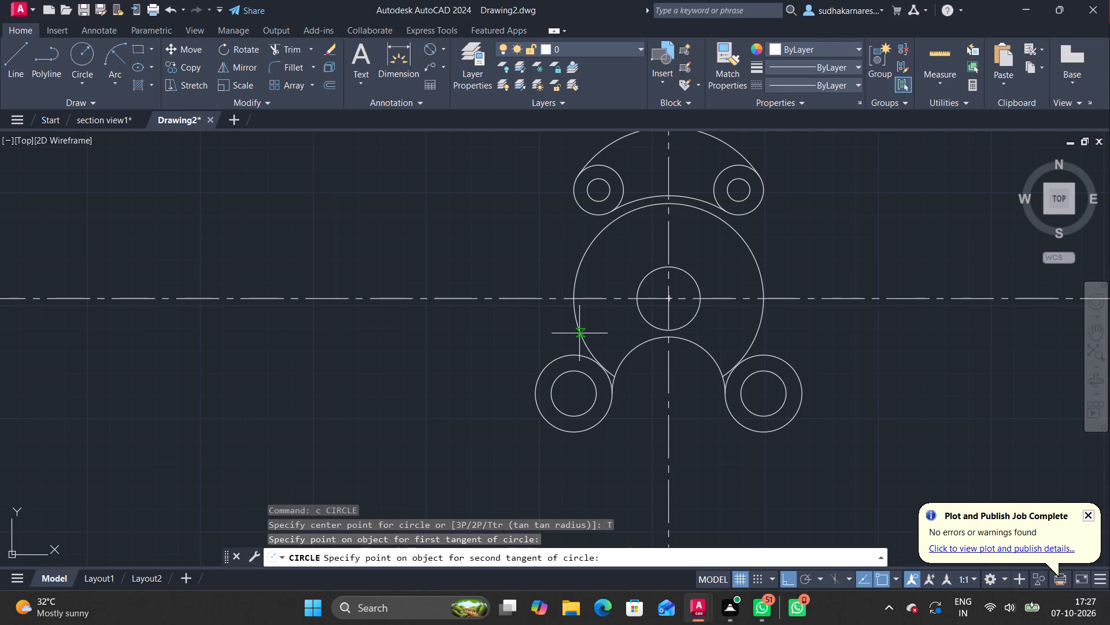
pyautogui.press('1')
pyautogui.press('2')
pyautogui.press('Return')
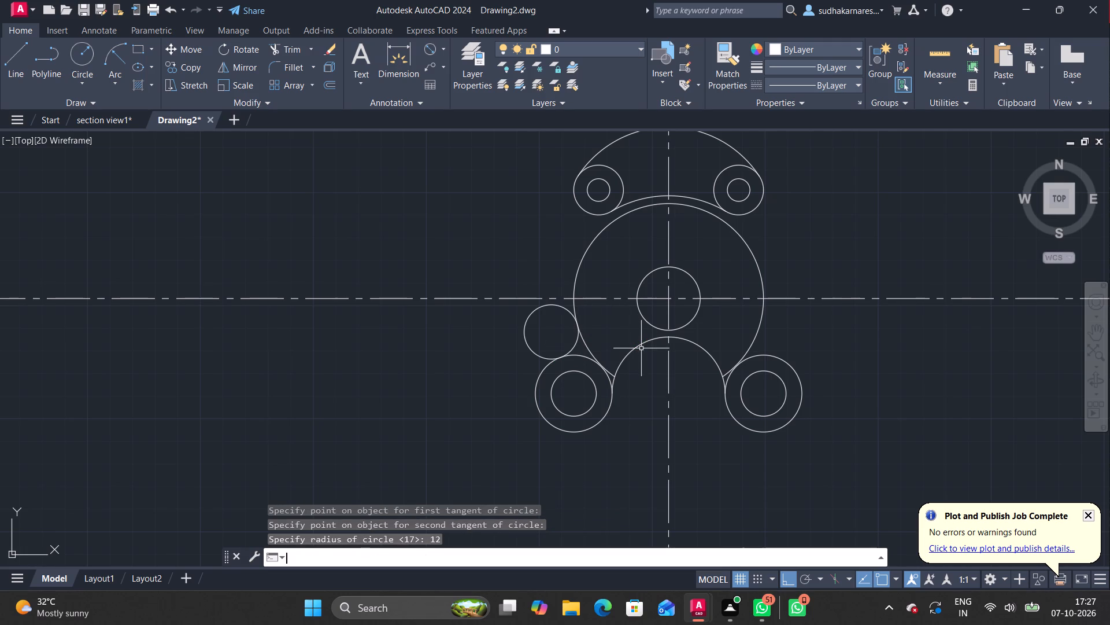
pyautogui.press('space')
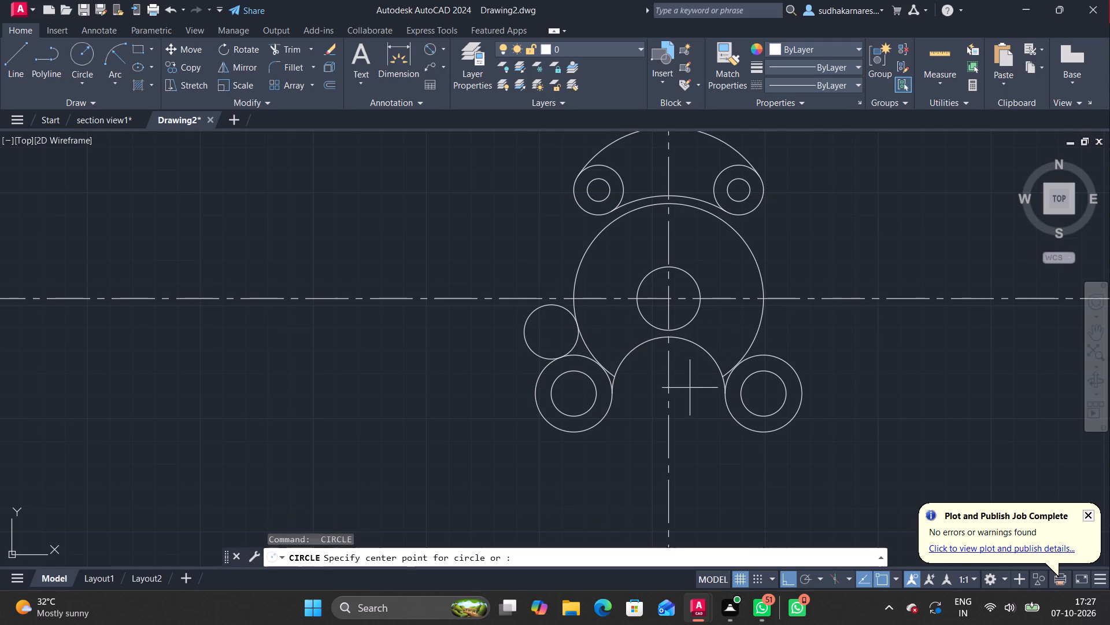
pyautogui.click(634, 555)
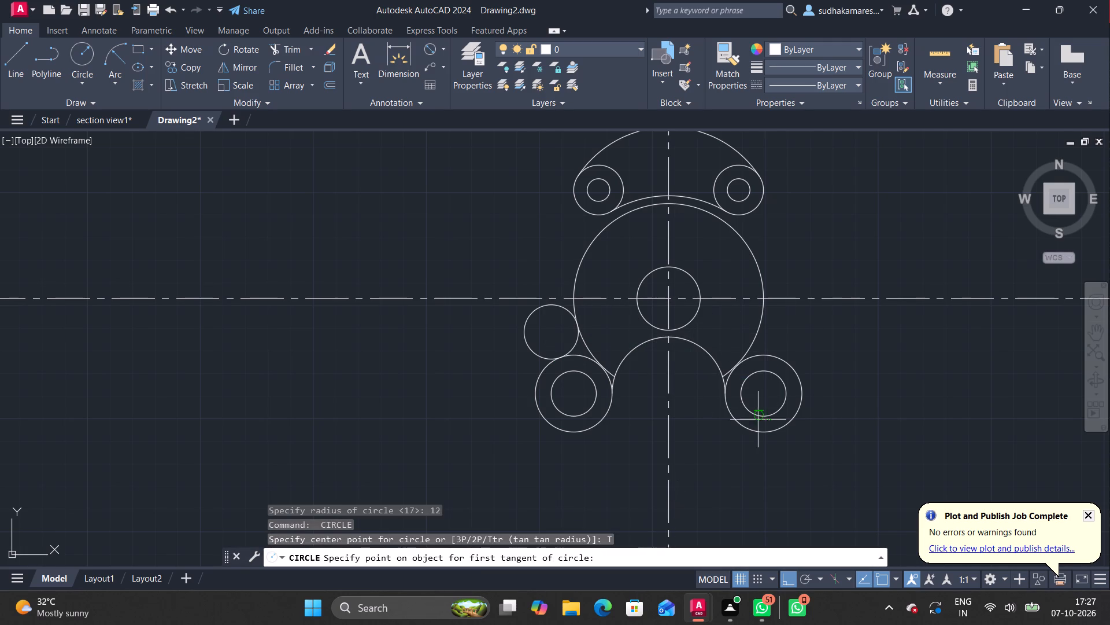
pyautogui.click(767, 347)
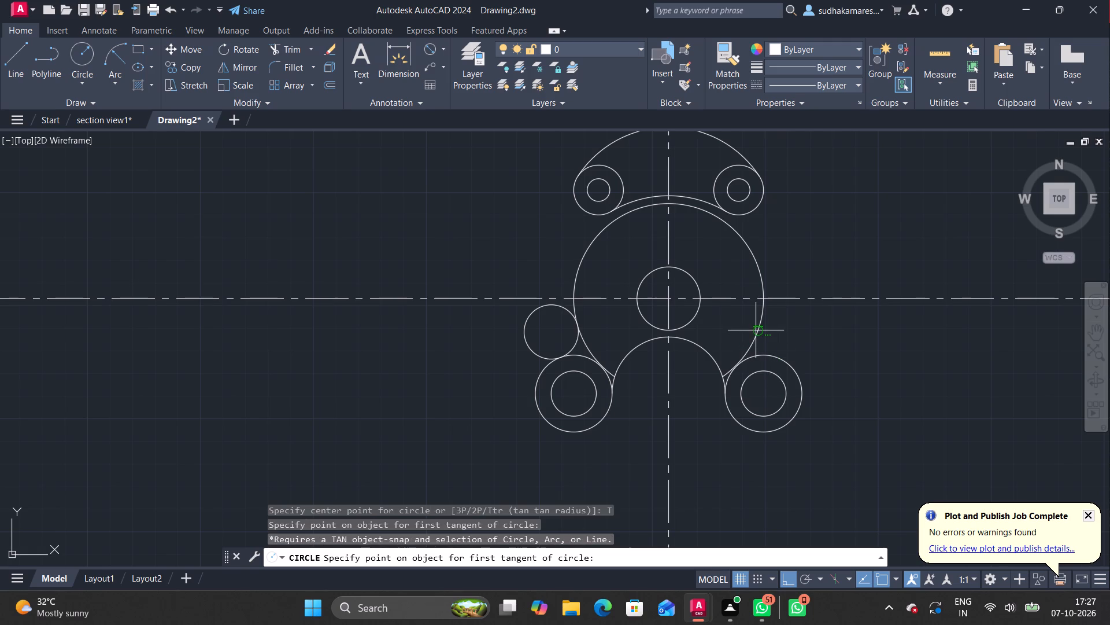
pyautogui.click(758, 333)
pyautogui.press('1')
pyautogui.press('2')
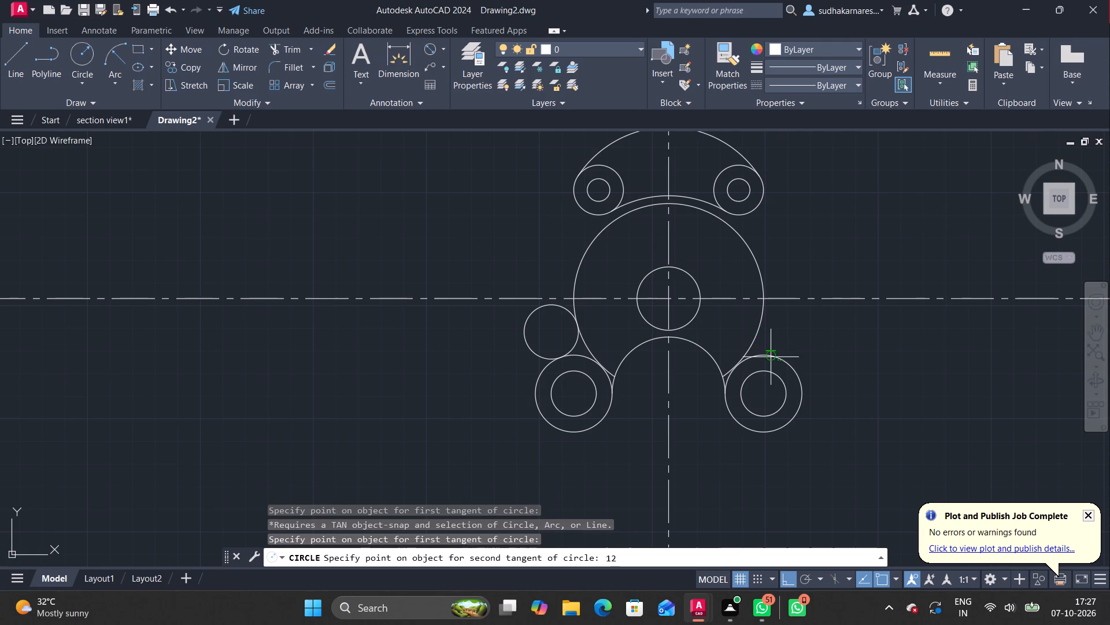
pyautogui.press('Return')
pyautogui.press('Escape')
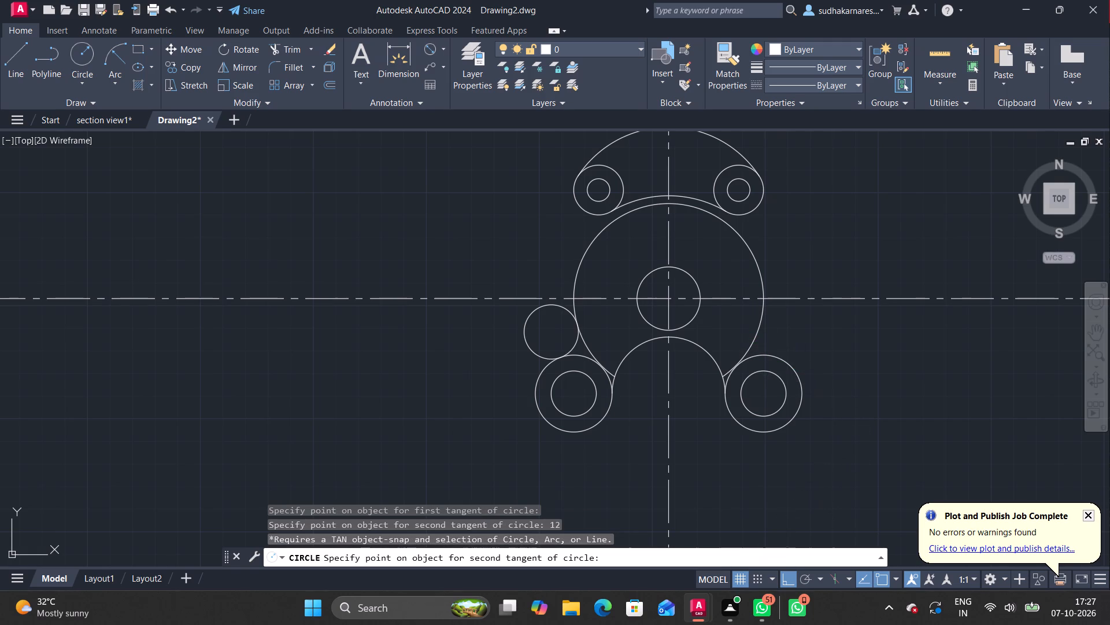
# Draw a 12 mm radius circle tangent to the right 17 mm radius circle and the large circle's outer right side.
pyautogui.write('c')
pyautogui.press('space')
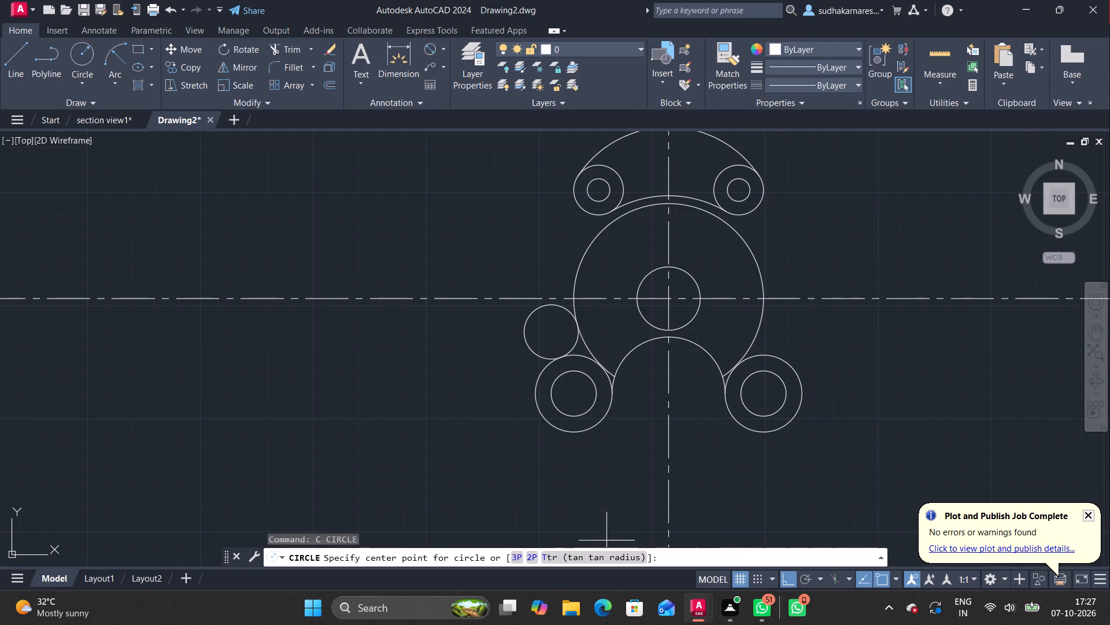
pyautogui.click(619, 559)
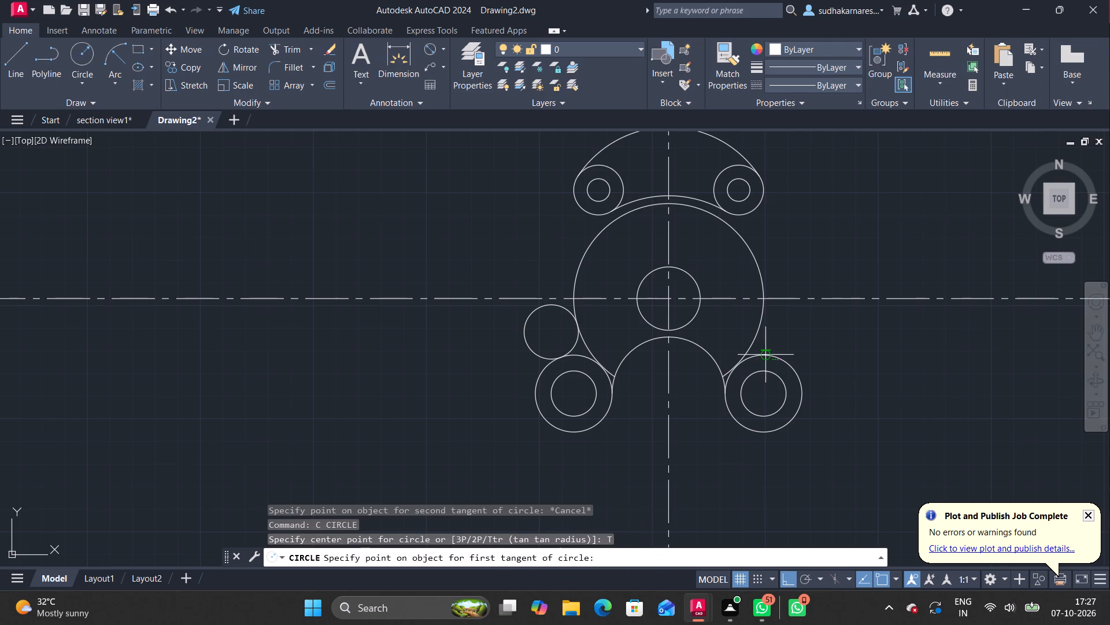
pyautogui.click(764, 353)
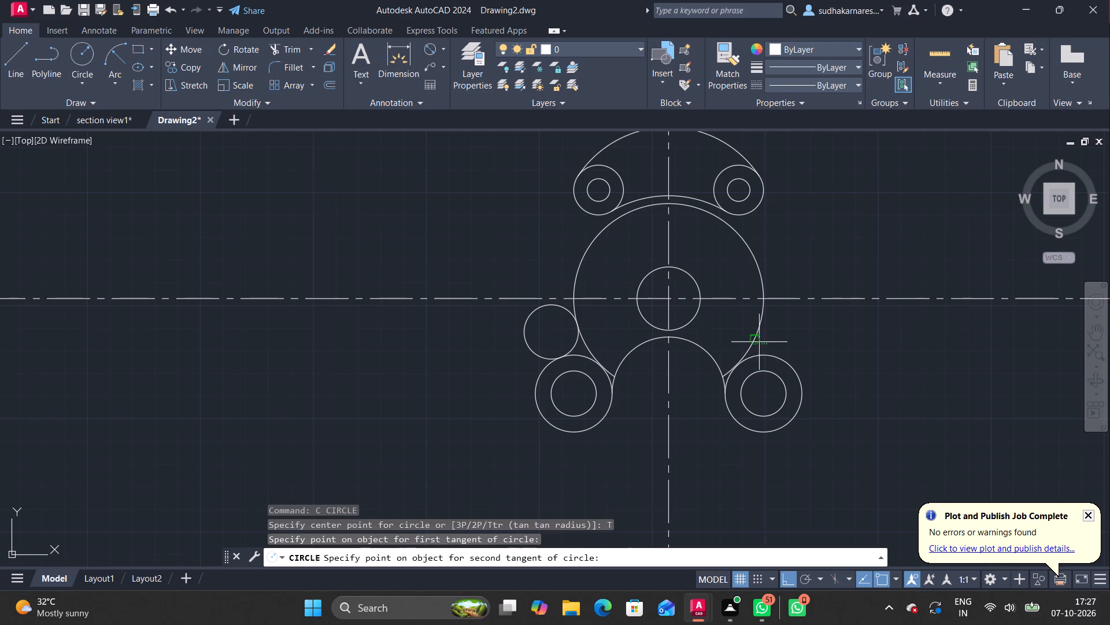
pyautogui.click(755, 337)
pyautogui.press('1')
pyautogui.press('2')
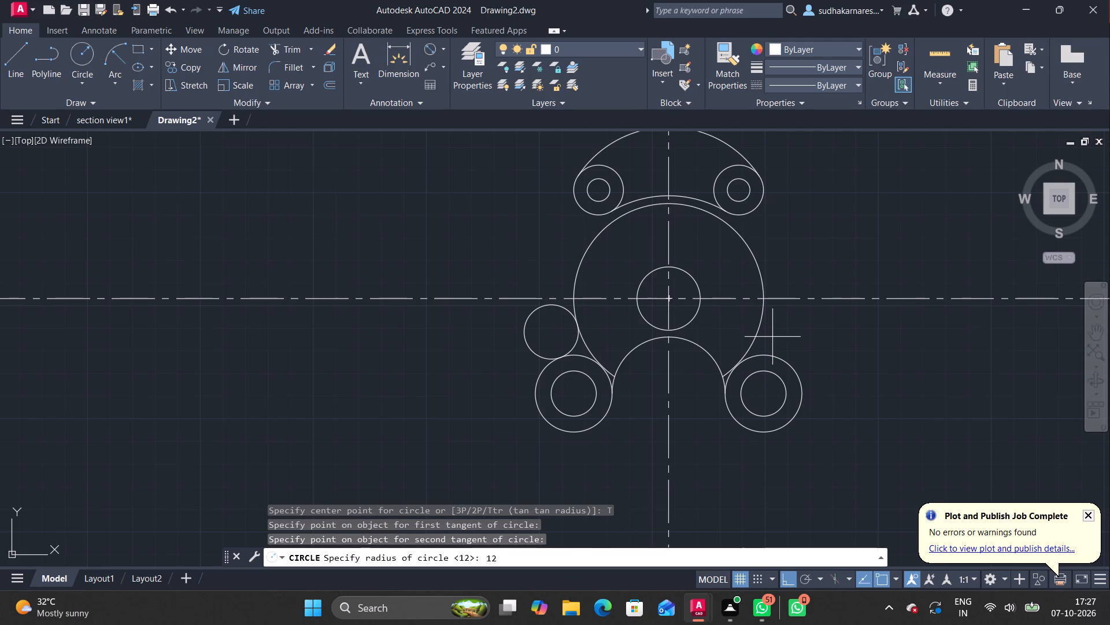
pyautogui.press('Return')
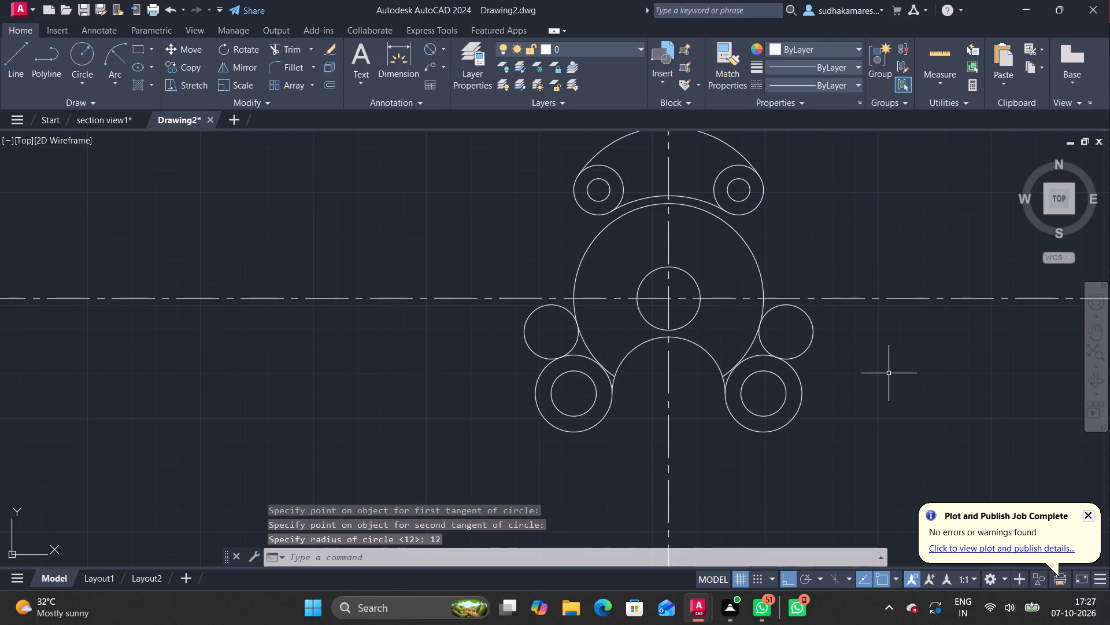
# Trim the 12 mm radius circles, large circle and 17 mm radius circles to leave one continuous outline with blend arcs on both sides.
pyautogui.write('tr')
pyautogui.press('space')
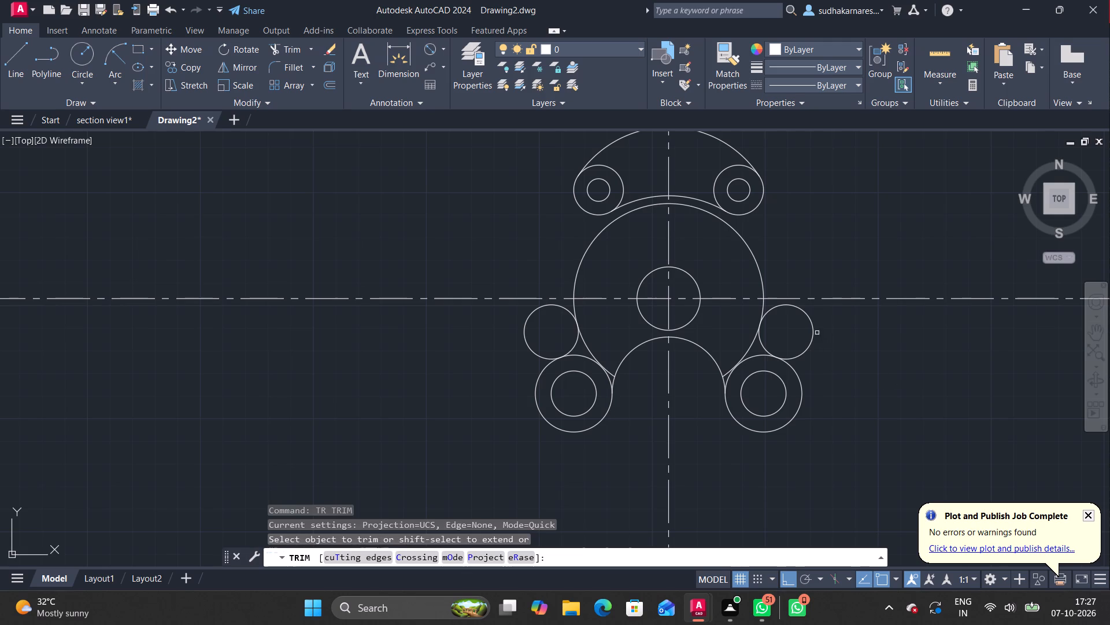
pyautogui.click(812, 323)
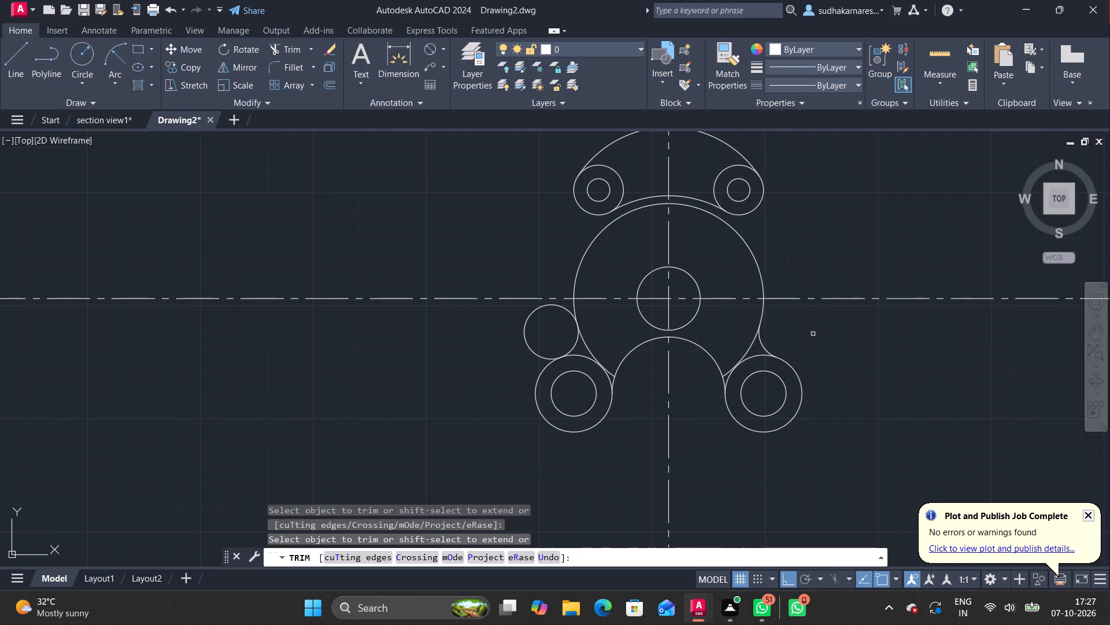
pyautogui.click(748, 348)
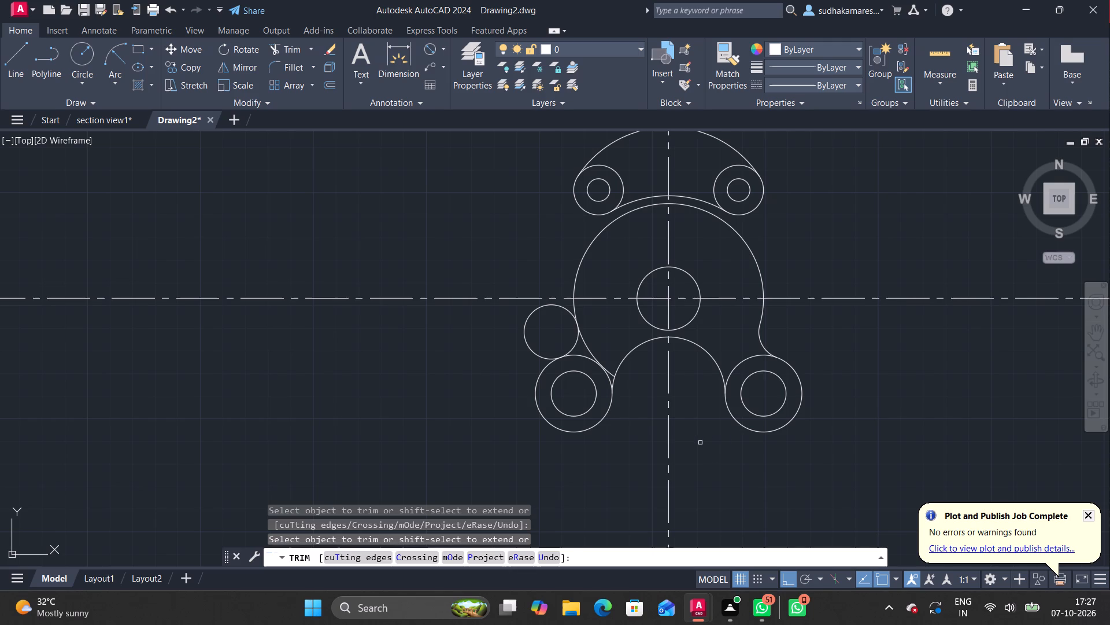
pyautogui.click(738, 363)
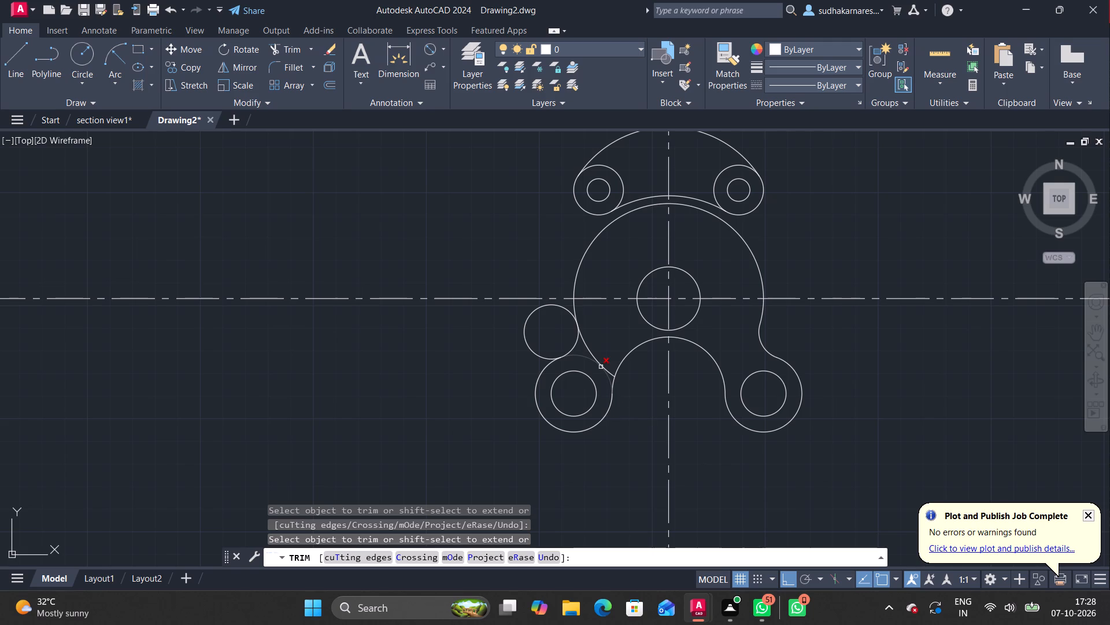
pyautogui.click(593, 353)
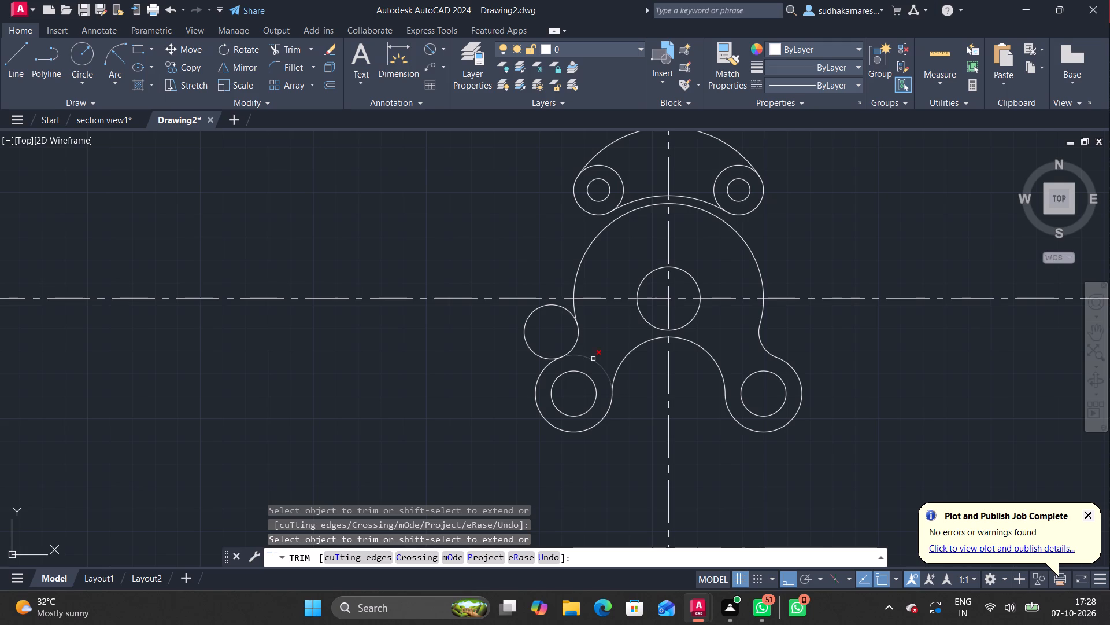
pyautogui.click(593, 360)
pyautogui.click(530, 315)
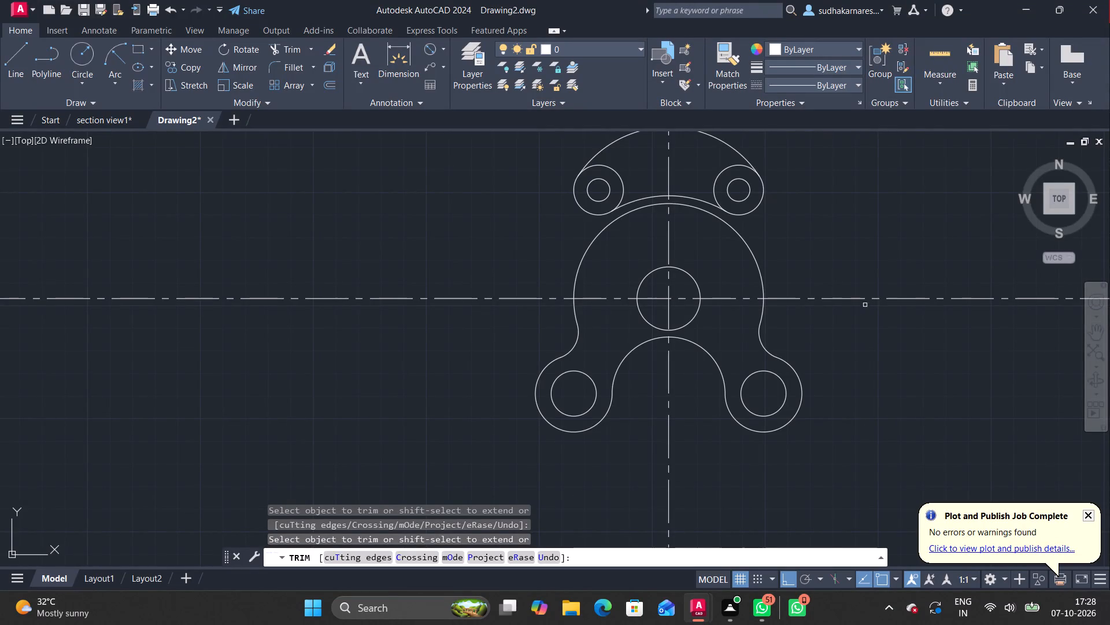
pyautogui.press('Escape')
pyautogui.scroll(-2, 835, 216)
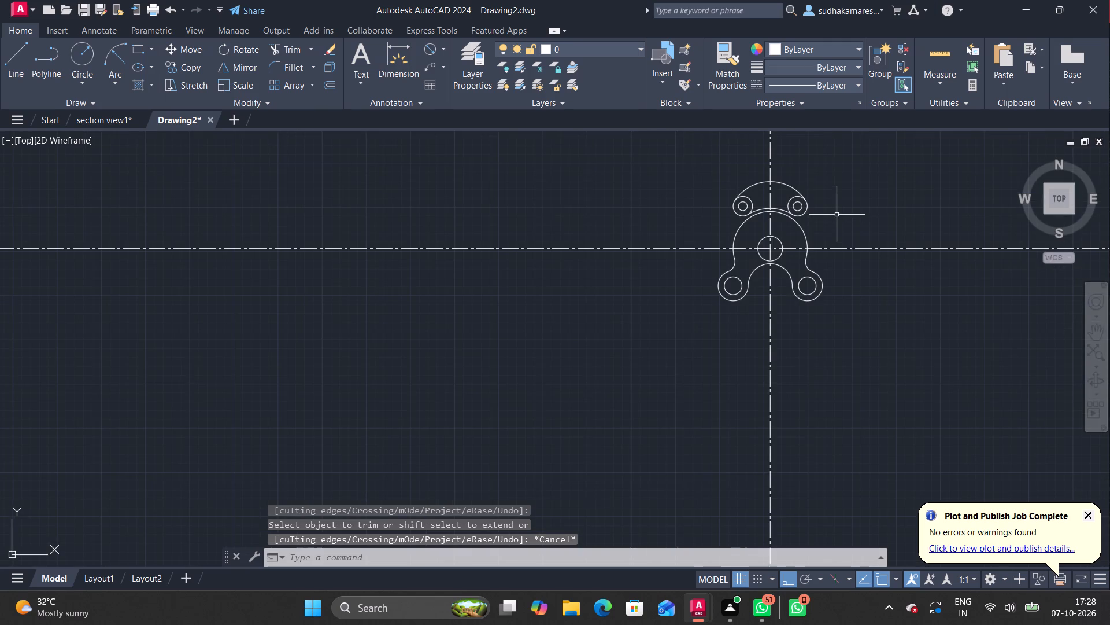
# Examine the completed part outline, from the arc-joined upper lugs down to the blended lower lugs.
pyautogui.moveTo(837, 215); pyautogui.dragTo(660, 321, button='middle')
pyautogui.scroll(-1, 837, 215)
pyautogui.scroll(1, 675, 328)
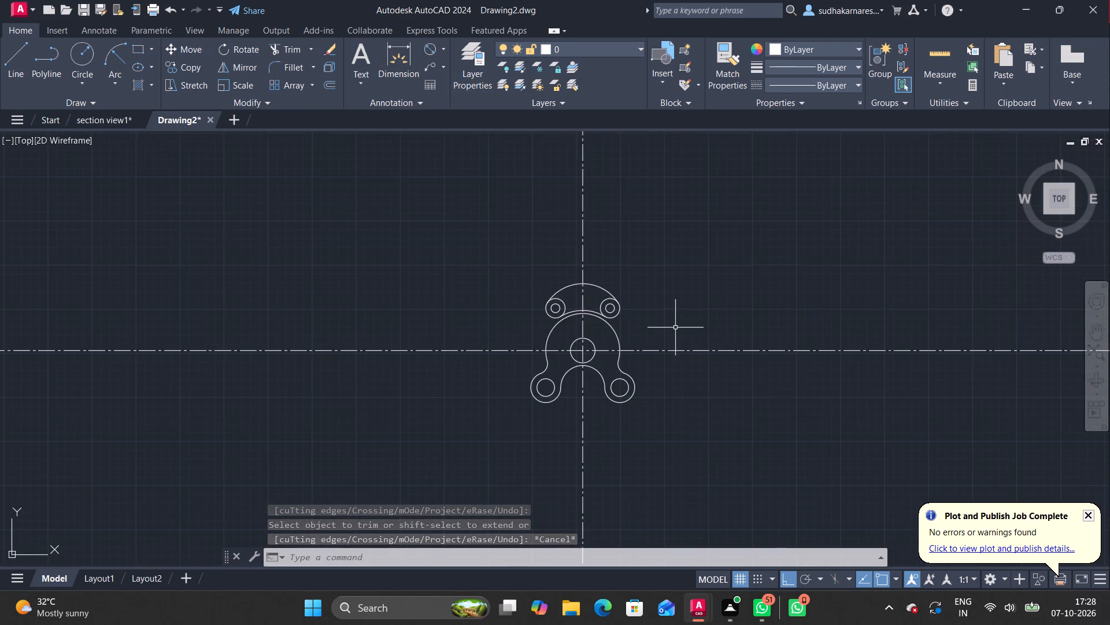
pyautogui.scroll(1, 675, 328)
pyautogui.scroll(1, 617, 329)
pyautogui.moveTo(605, 331); pyautogui.dragTo(610, 321, button='middle')
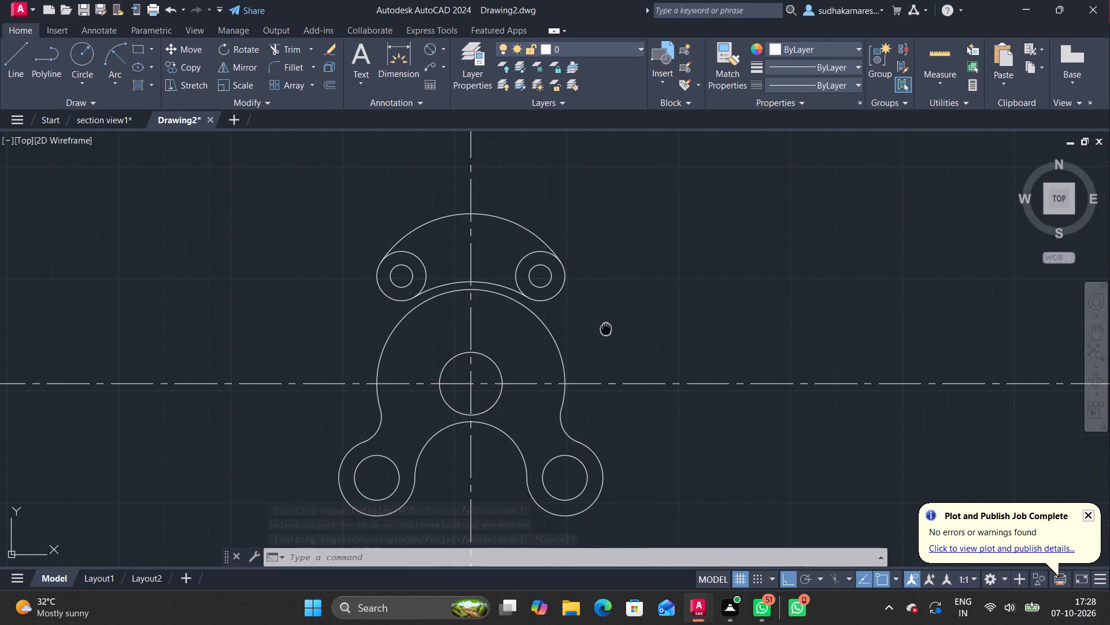
pyautogui.moveTo(610, 321); pyautogui.dragTo(643, 286, button='middle')
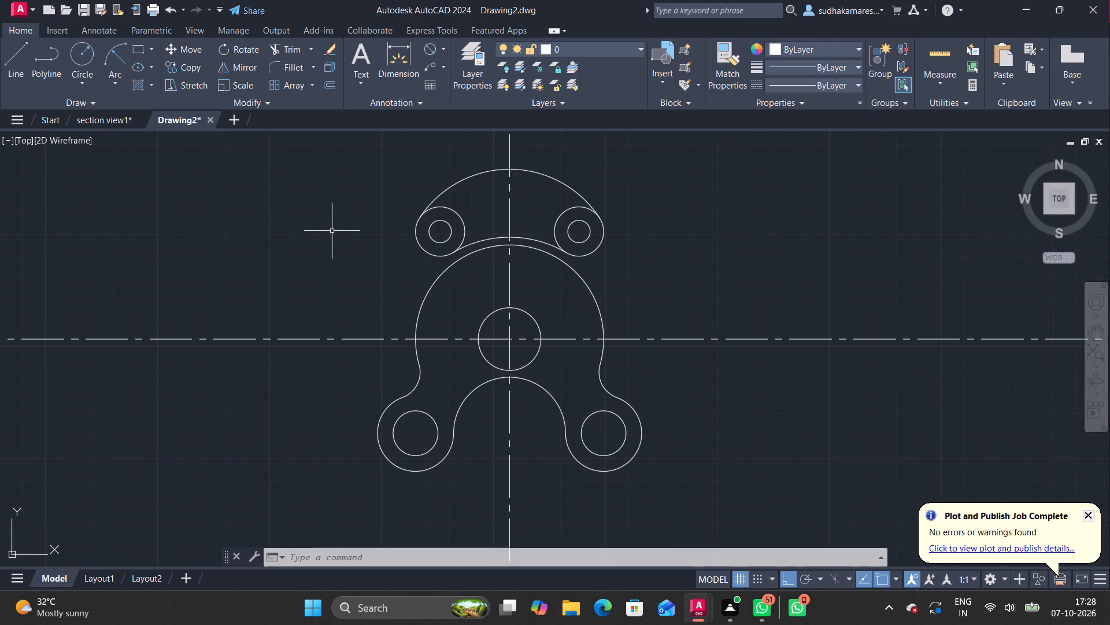
pyautogui.scroll(-1, 331, 243)
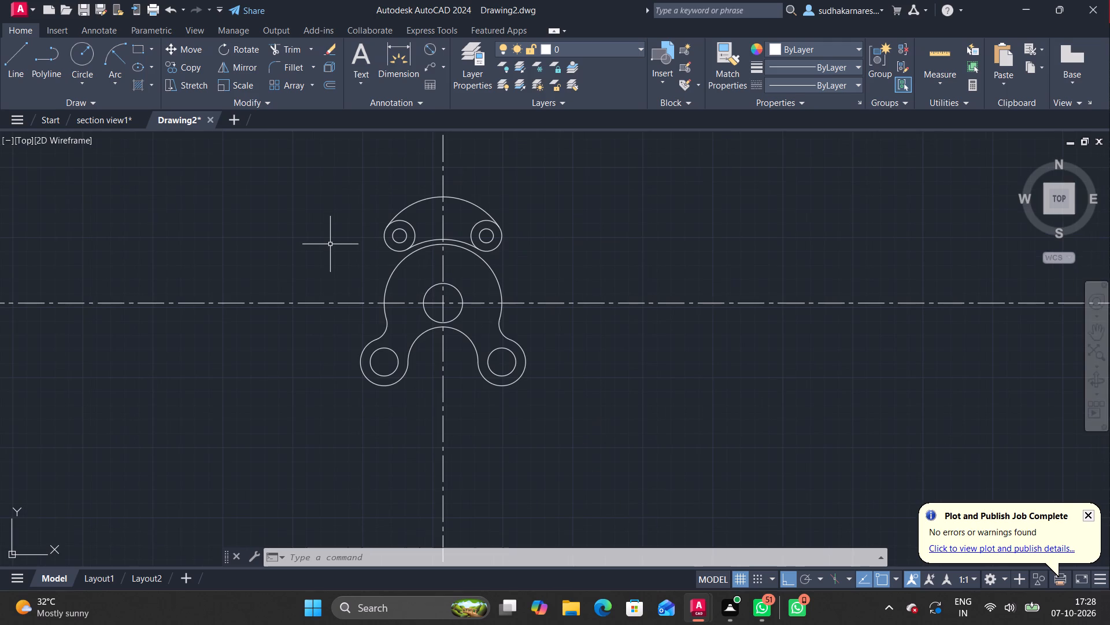
pyautogui.scroll(-1, 340, 260)
pyautogui.moveTo(340, 260); pyautogui.dragTo(382, 268, button='middle')
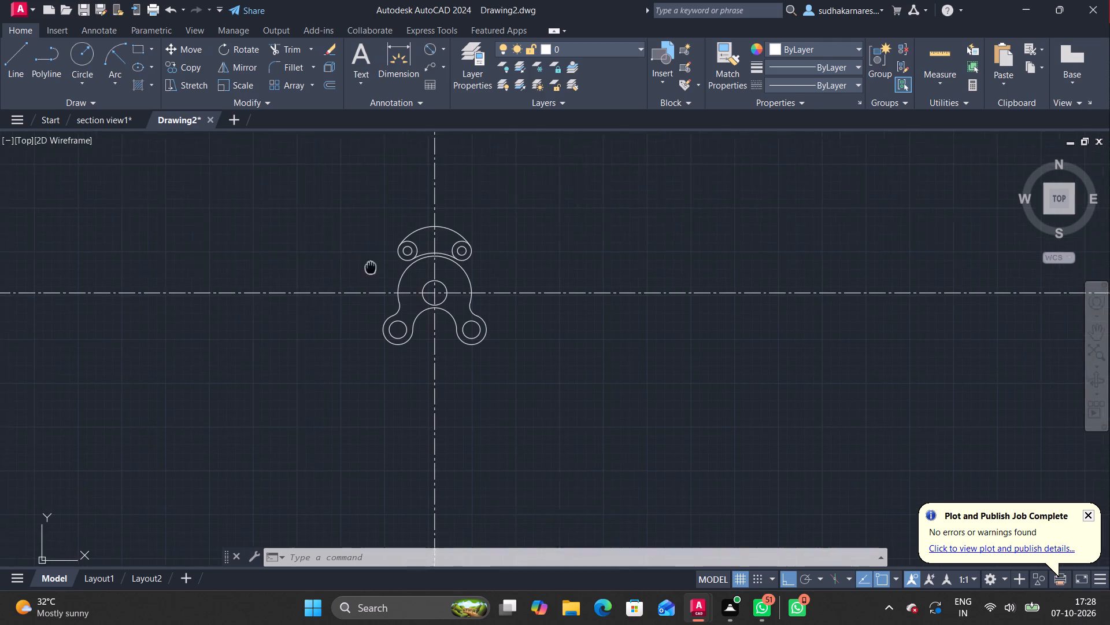
pyautogui.moveTo(382, 268); pyautogui.dragTo(398, 271, button='middle')
pyautogui.scroll(1, 394, 270)
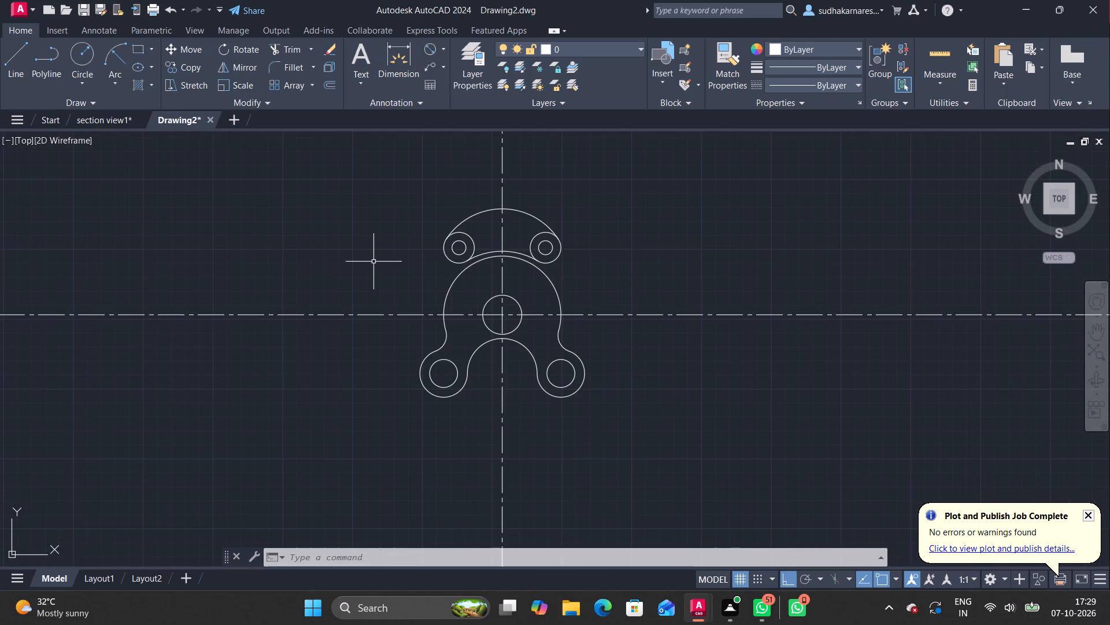
pyautogui.scroll(1, 373, 261)
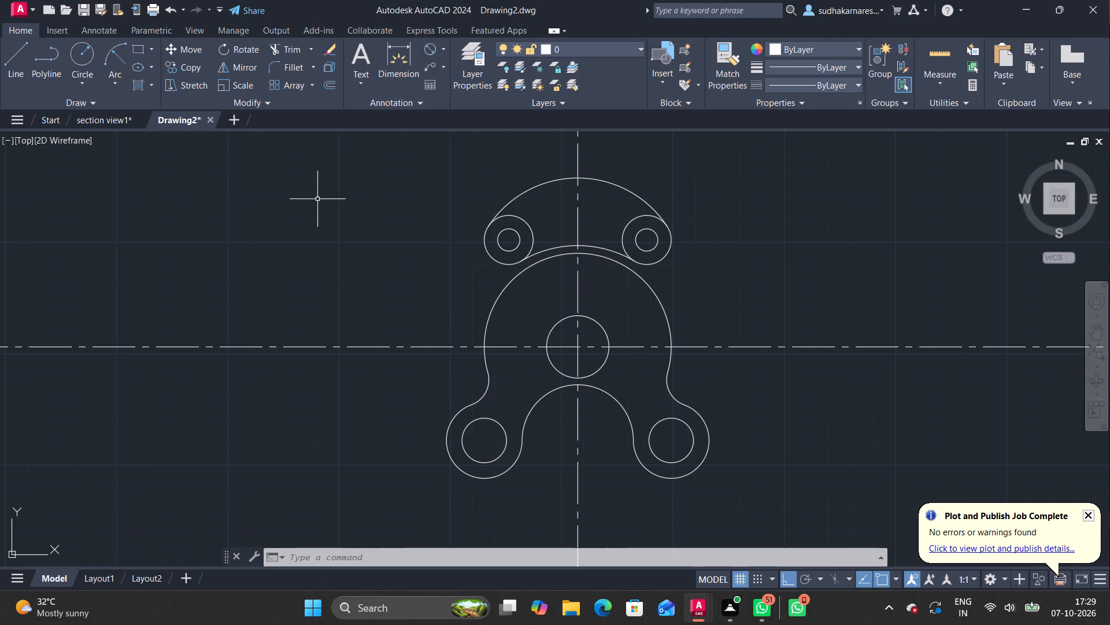
pyautogui.scroll(-2, 517, 298)
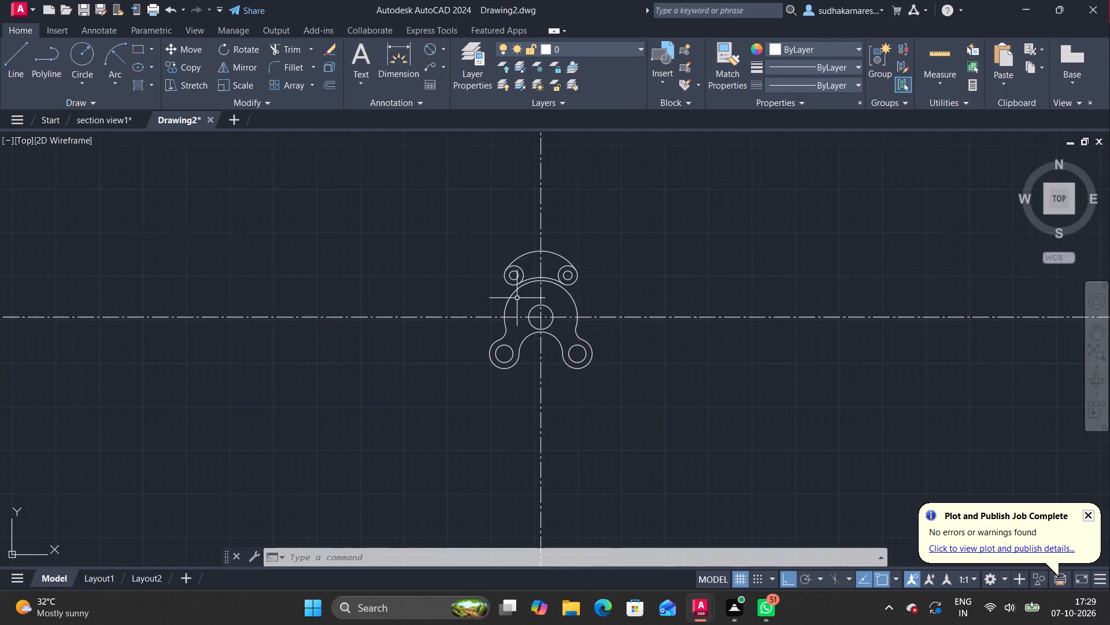
pyautogui.scroll(1, 516, 298)
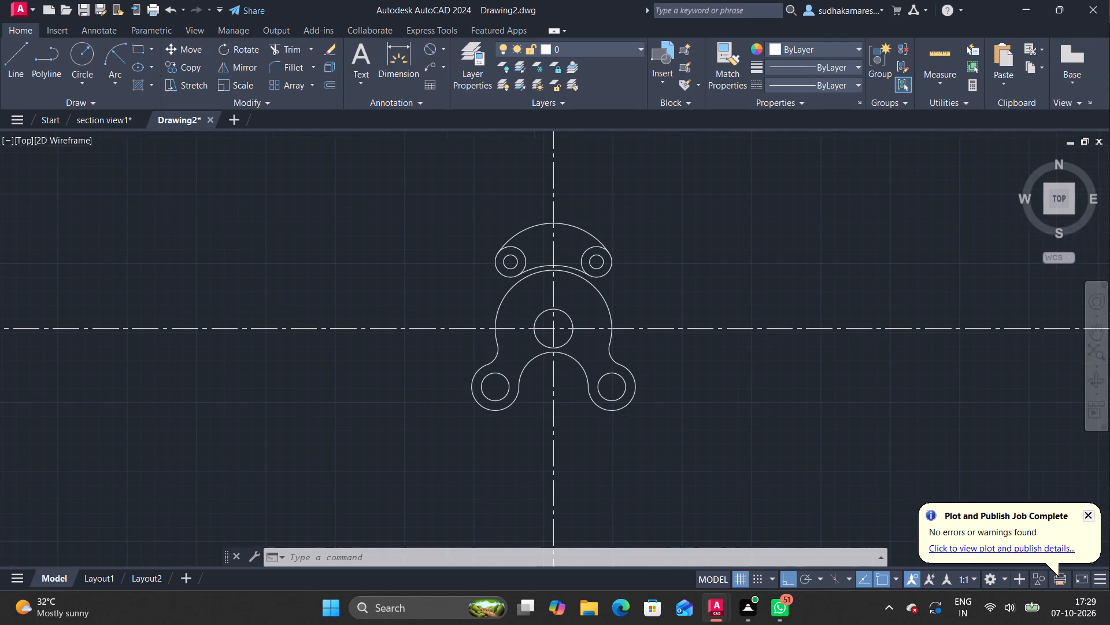
pyautogui.scroll(1, 516, 298)
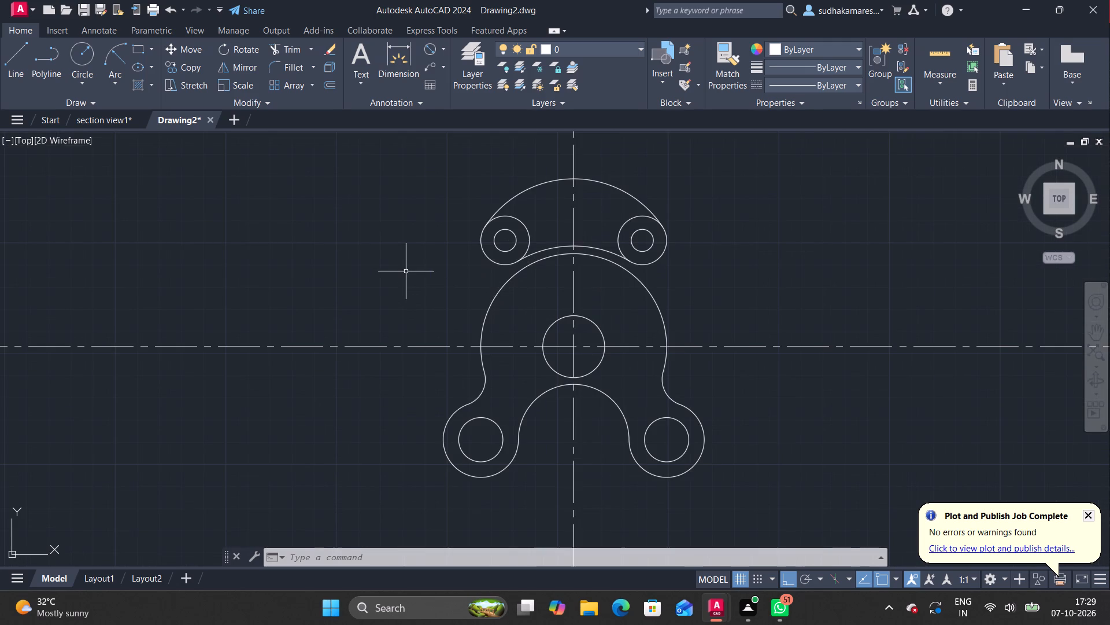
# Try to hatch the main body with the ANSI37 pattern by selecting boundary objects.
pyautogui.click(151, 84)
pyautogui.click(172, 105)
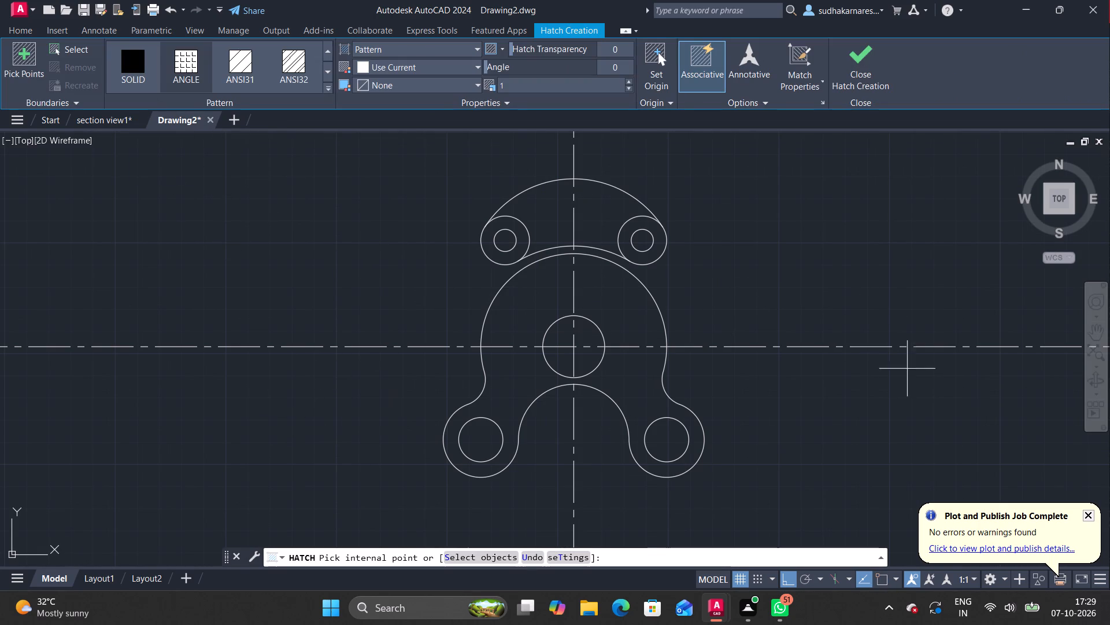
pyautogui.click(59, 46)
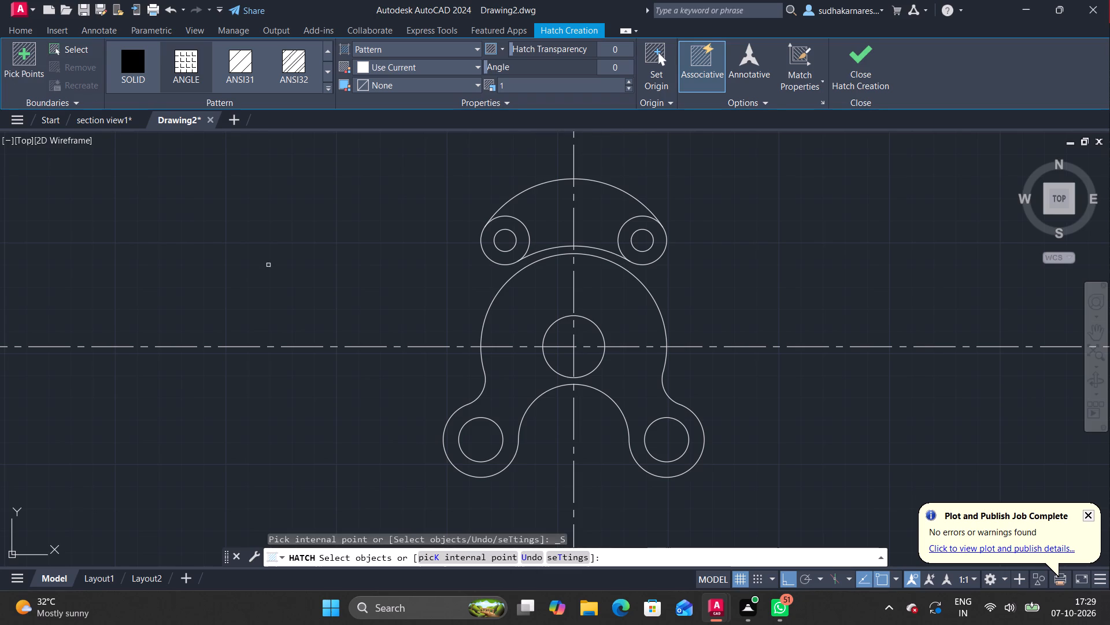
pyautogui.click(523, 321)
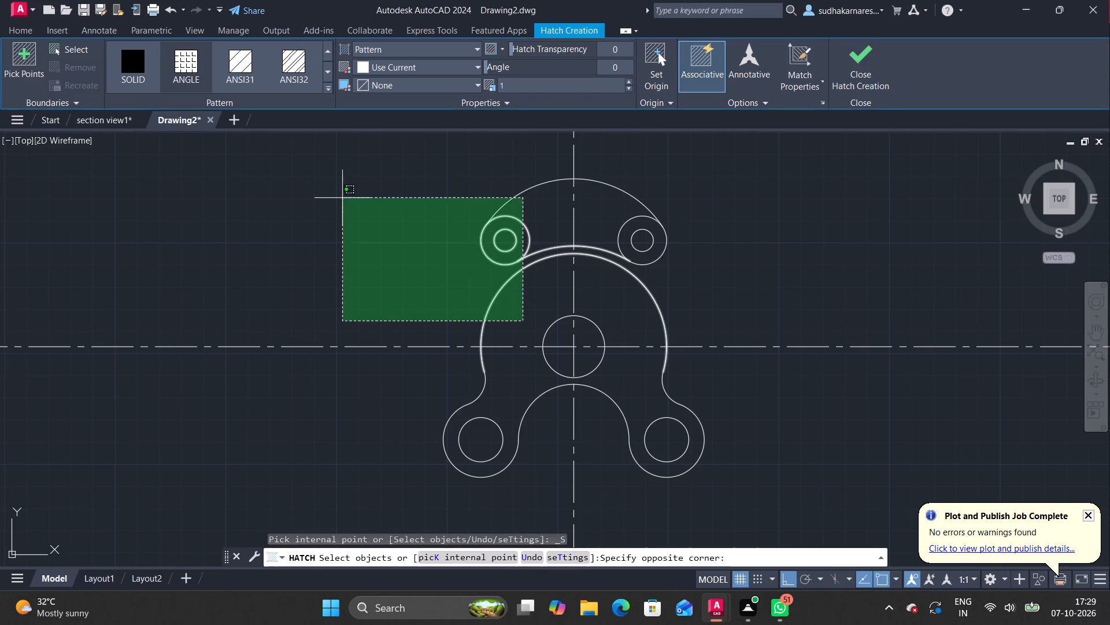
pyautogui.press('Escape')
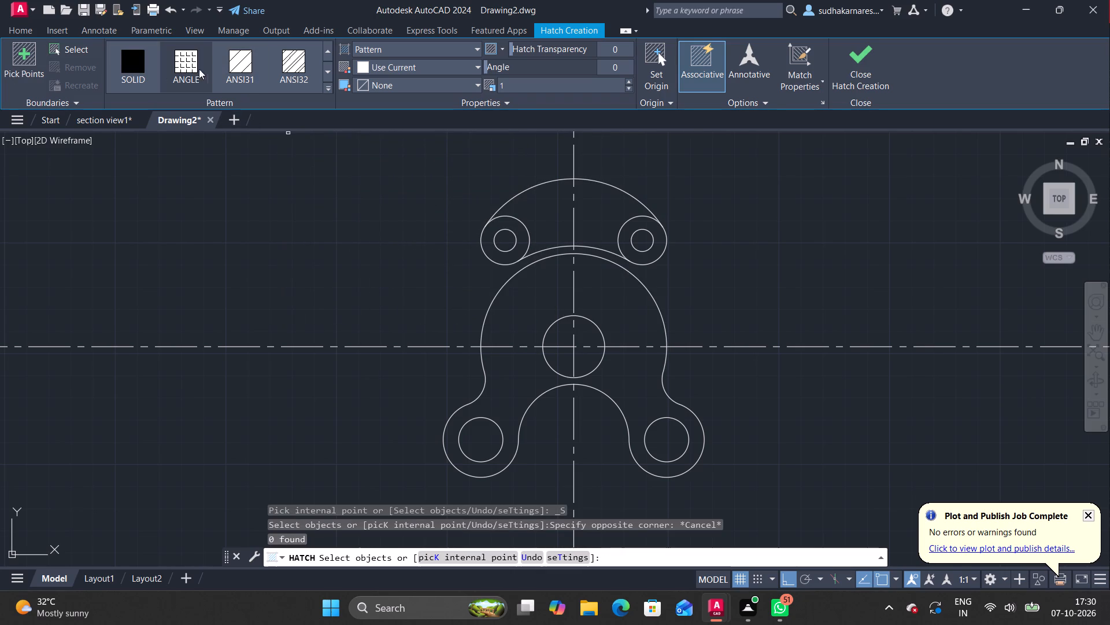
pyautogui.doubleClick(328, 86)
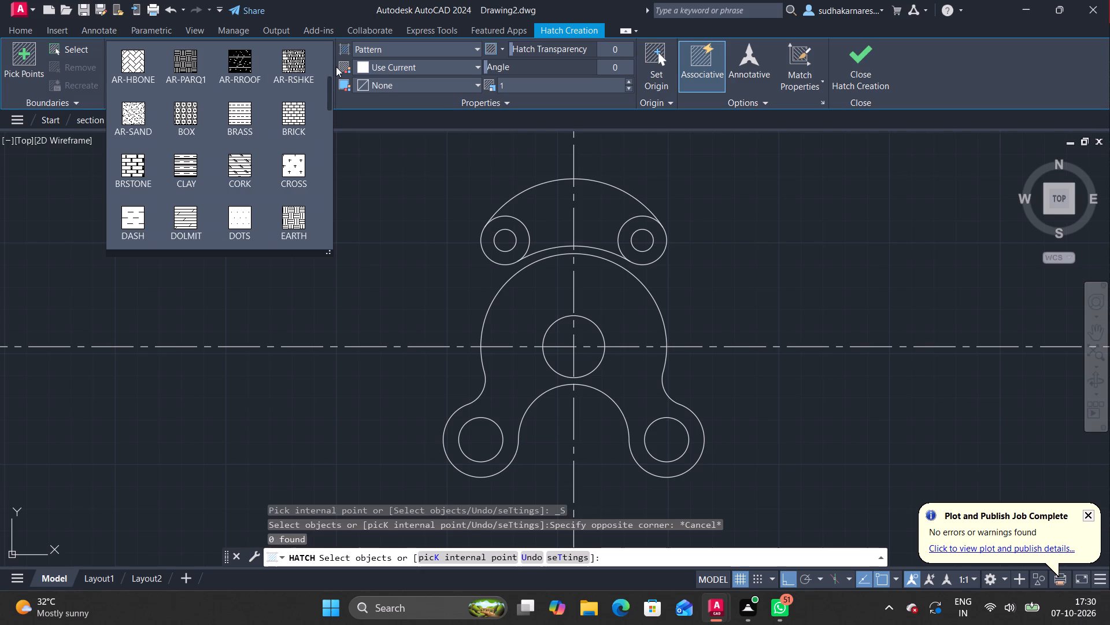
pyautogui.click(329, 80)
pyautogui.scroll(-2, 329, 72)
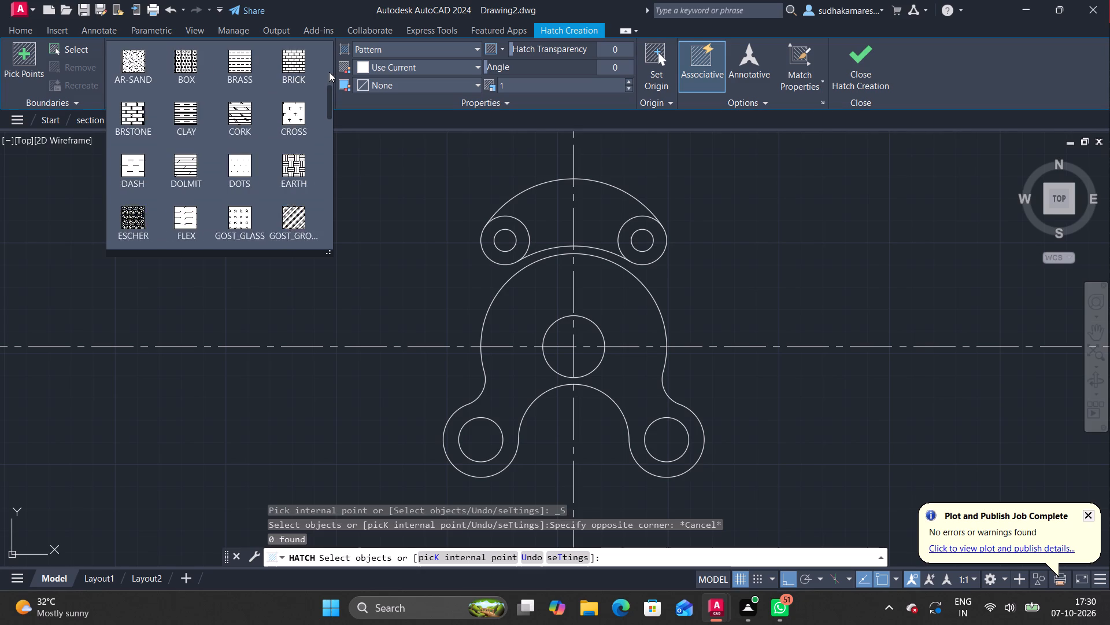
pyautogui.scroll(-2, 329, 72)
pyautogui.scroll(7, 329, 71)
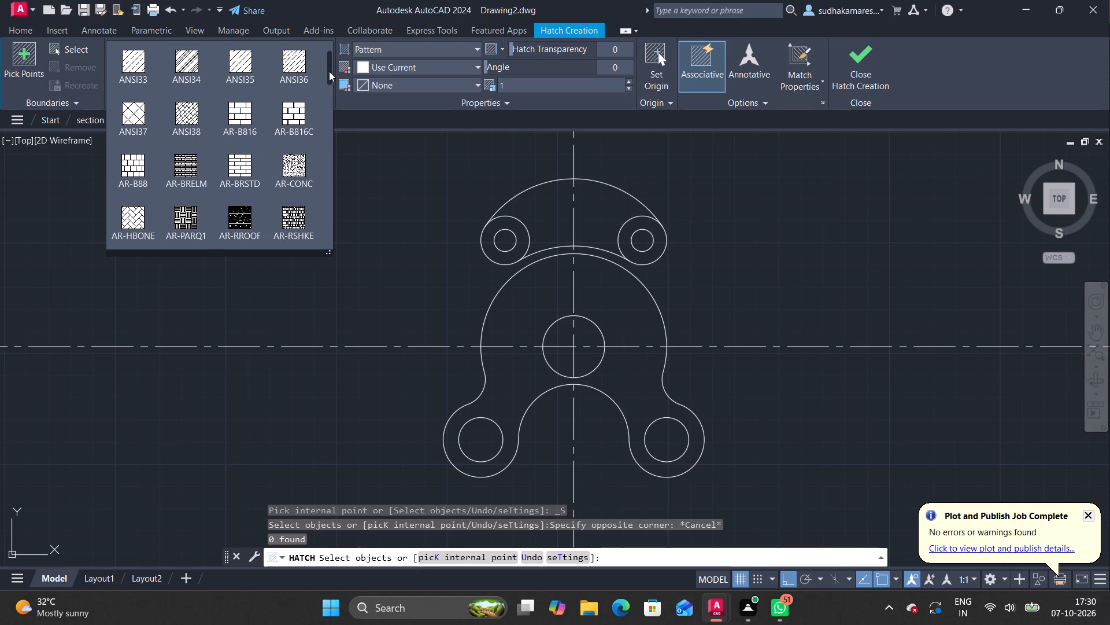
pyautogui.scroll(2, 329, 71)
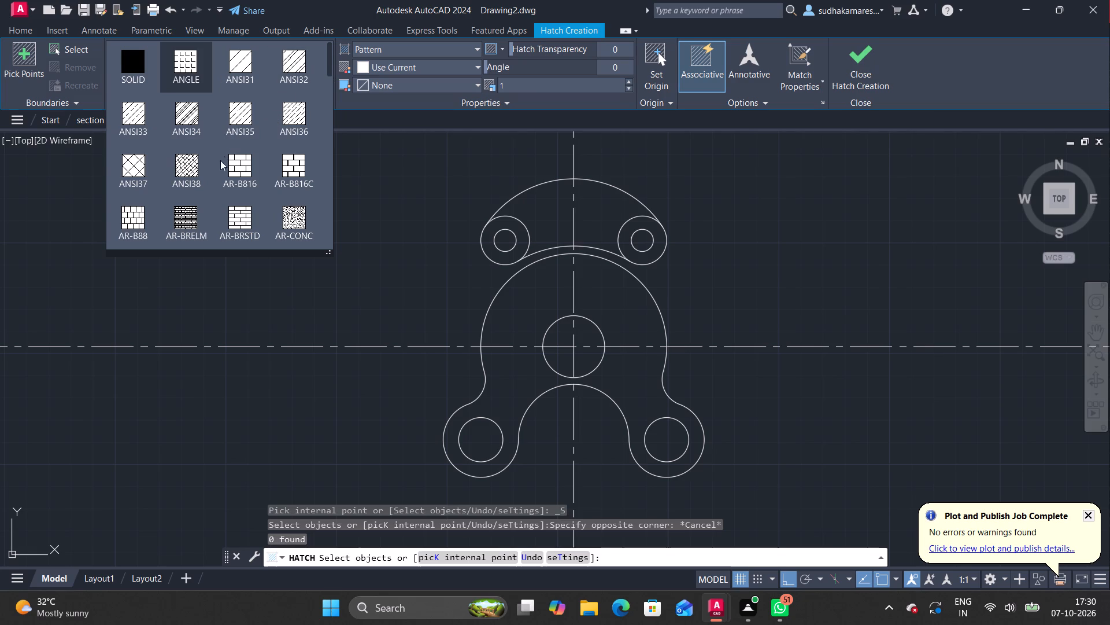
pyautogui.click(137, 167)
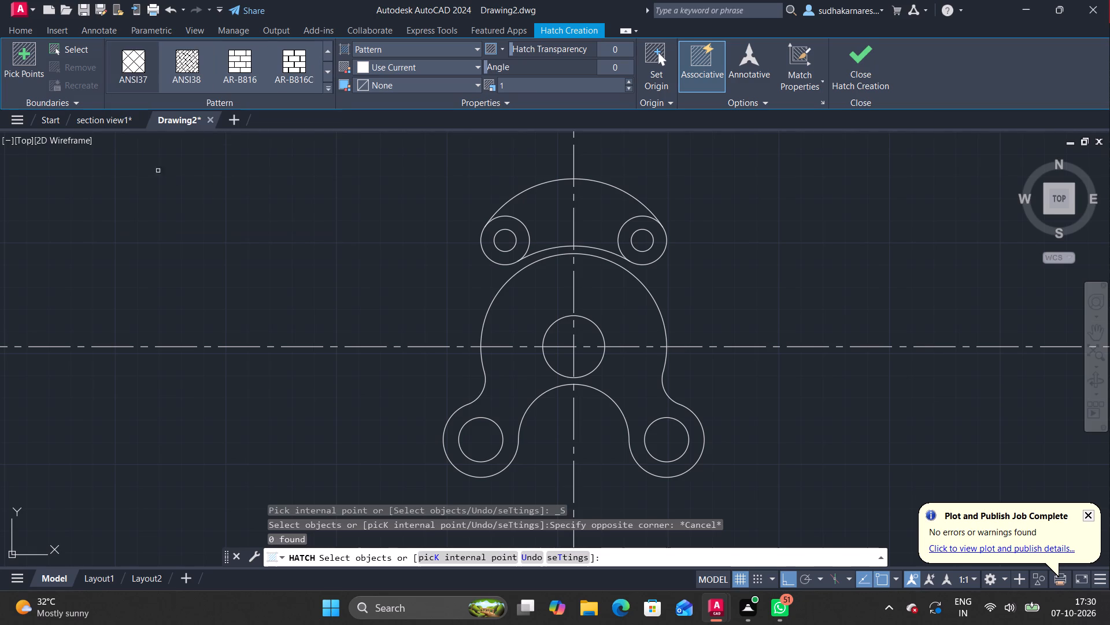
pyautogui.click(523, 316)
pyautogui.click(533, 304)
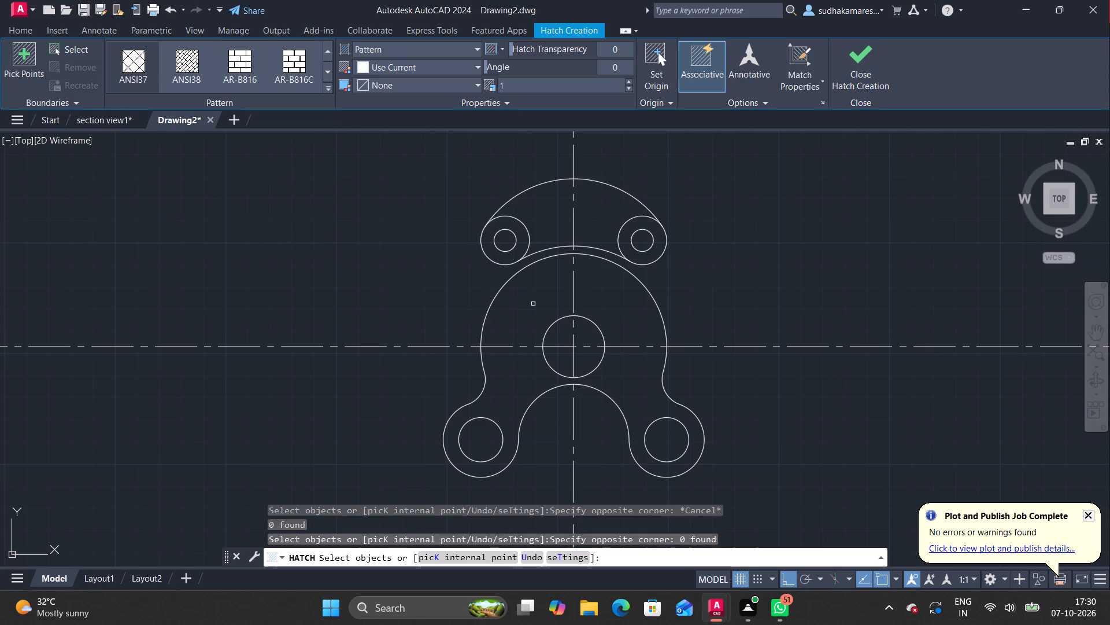
# Hatch all four quarters of the main body and lower lugs with the ANSI31 pattern from internal points, leaving the holes clear.
pyautogui.click(31, 64)
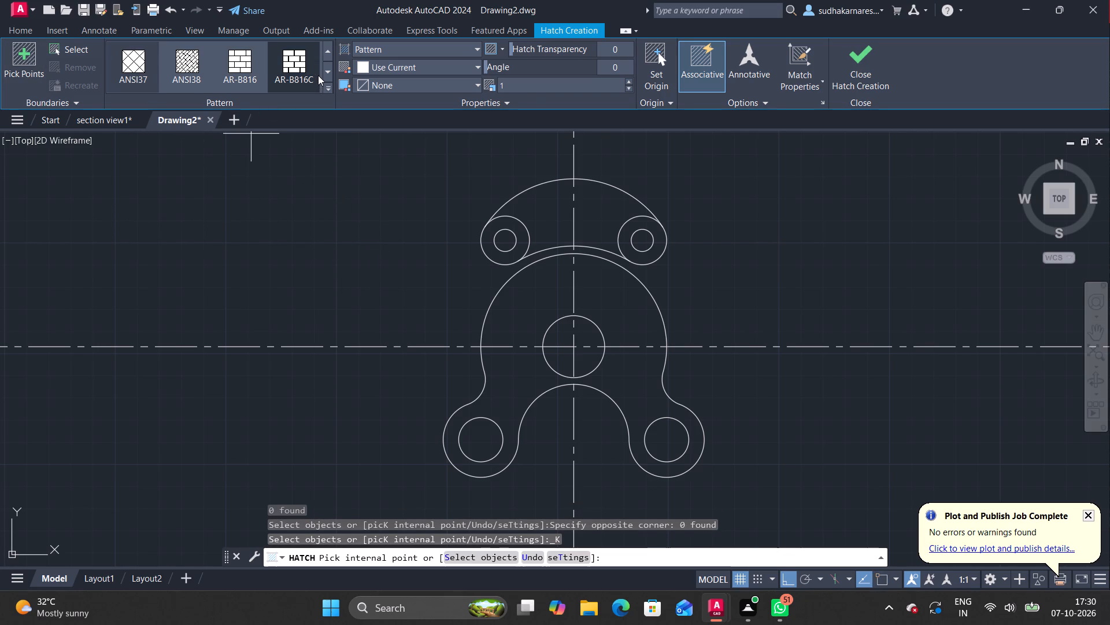
pyautogui.scroll(-3, 318, 75)
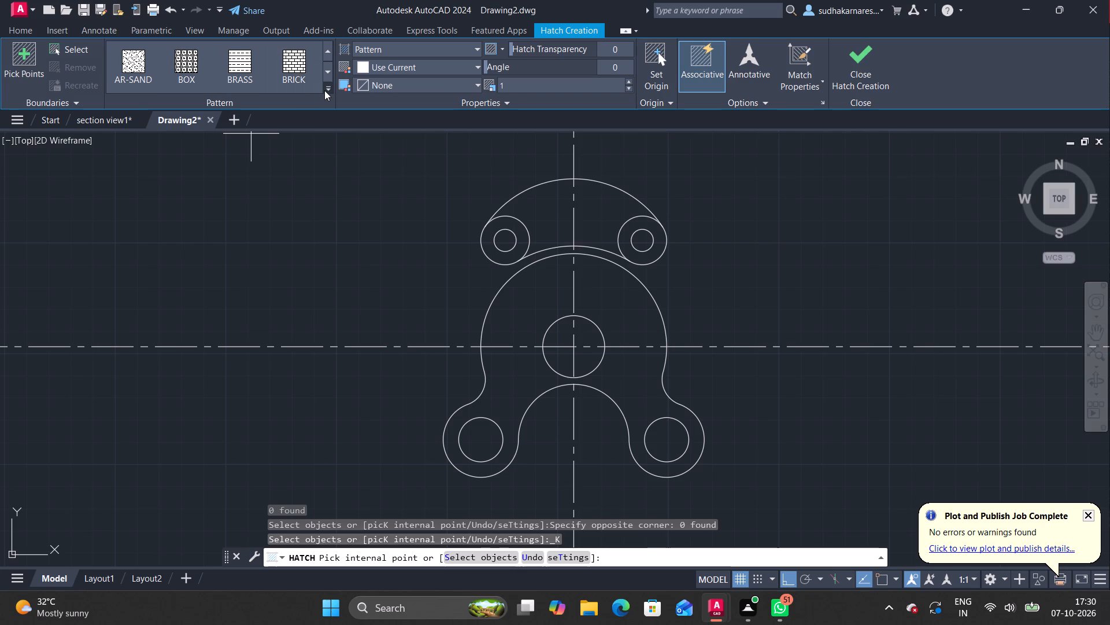
pyautogui.scroll(-2, 325, 90)
pyautogui.scroll(4, 325, 90)
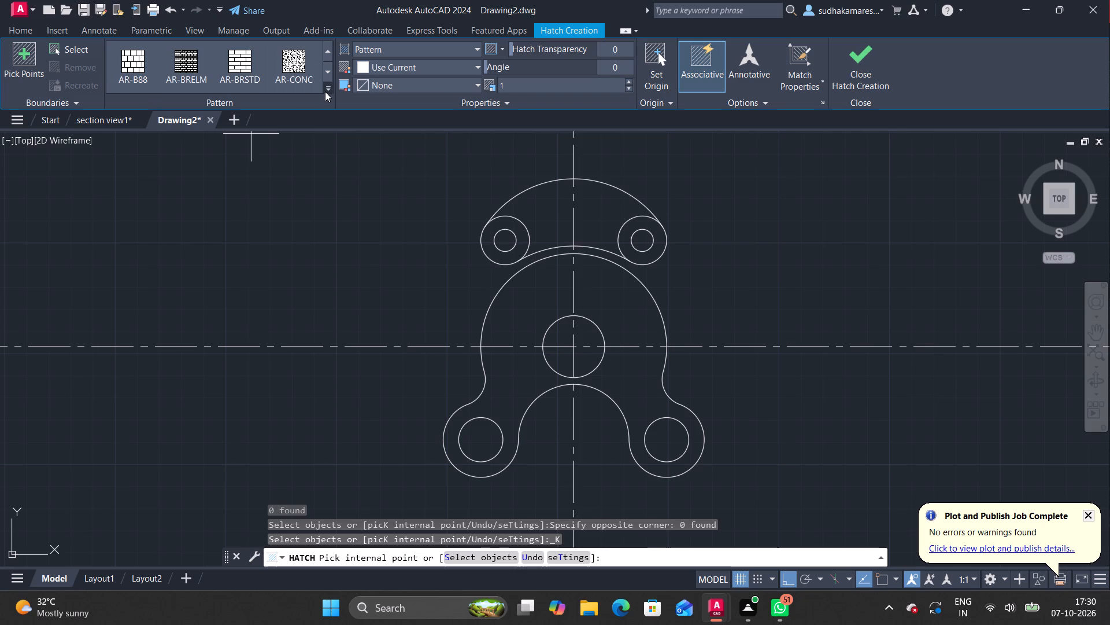
pyautogui.click(327, 73)
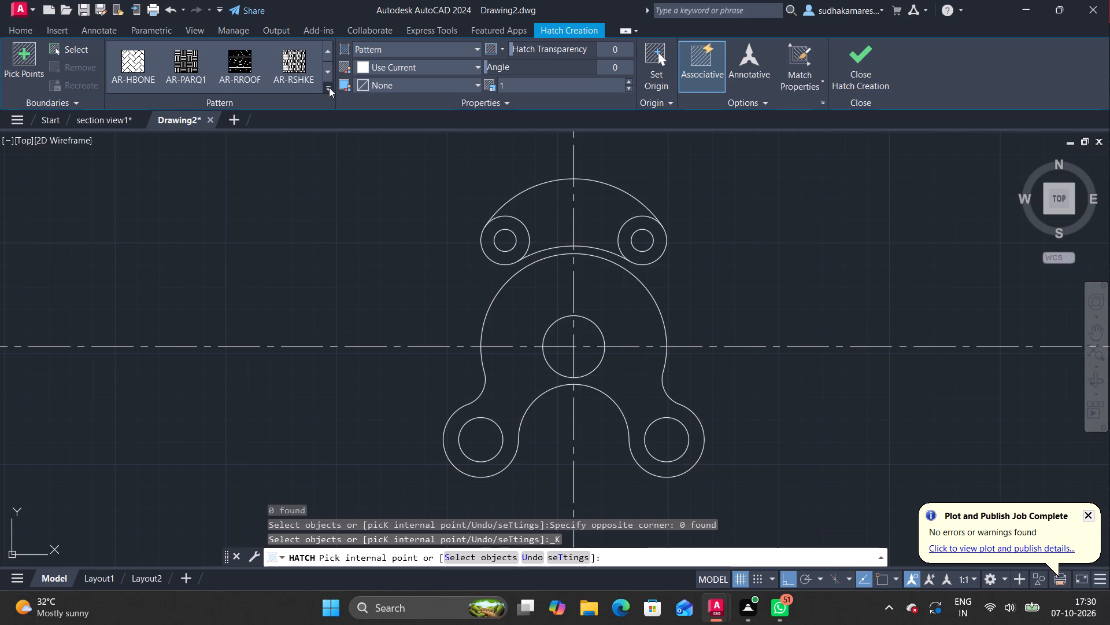
pyautogui.click(329, 87)
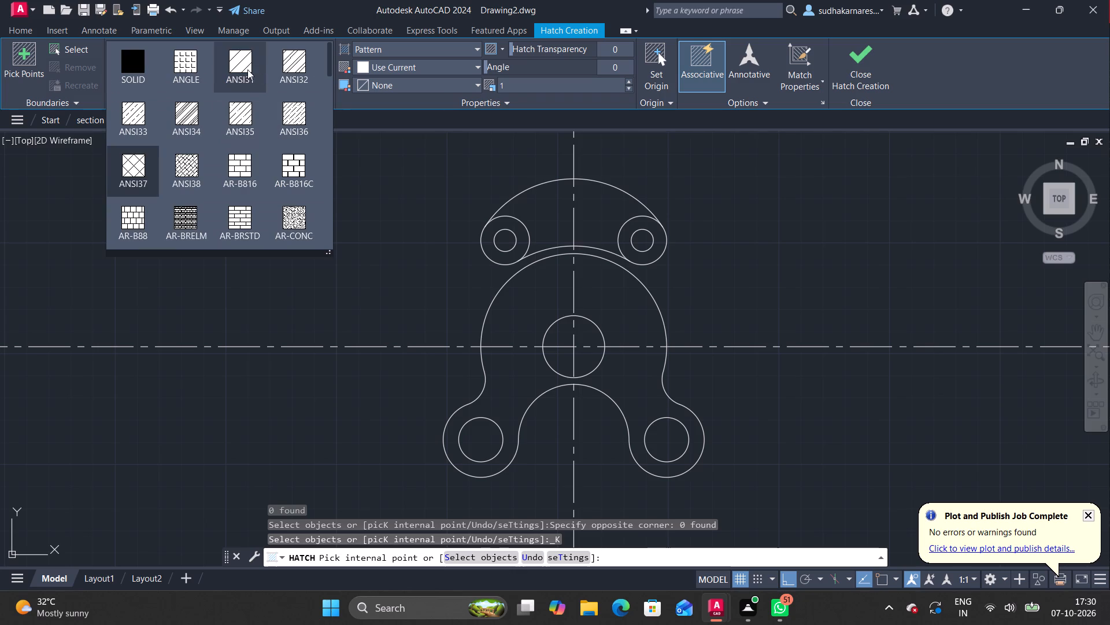
pyautogui.click(245, 69)
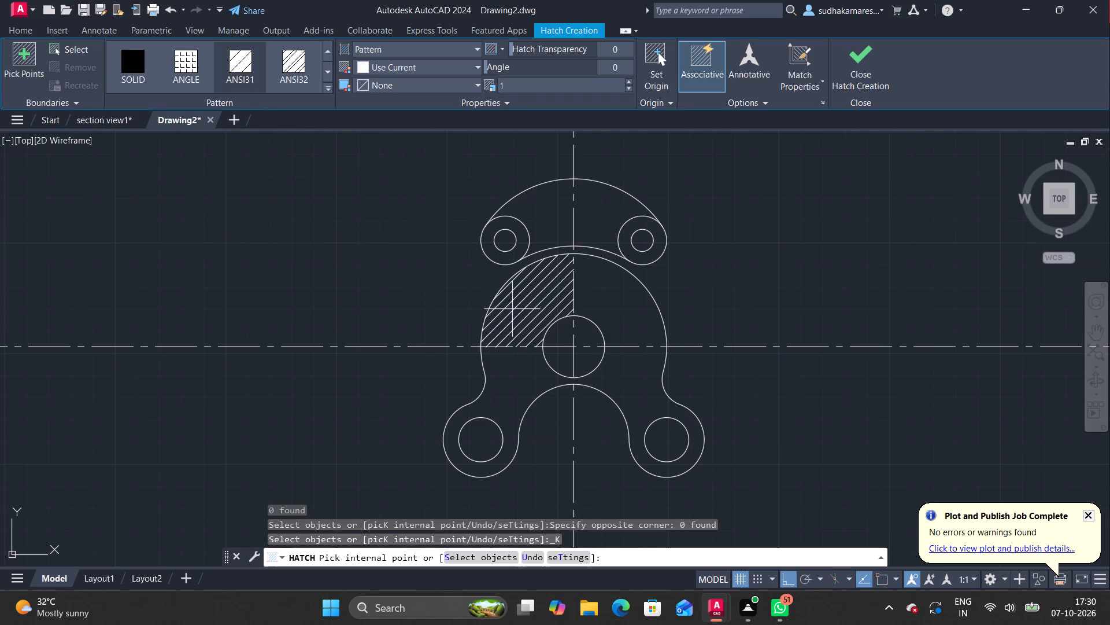
pyautogui.click(517, 322)
pyautogui.click(516, 384)
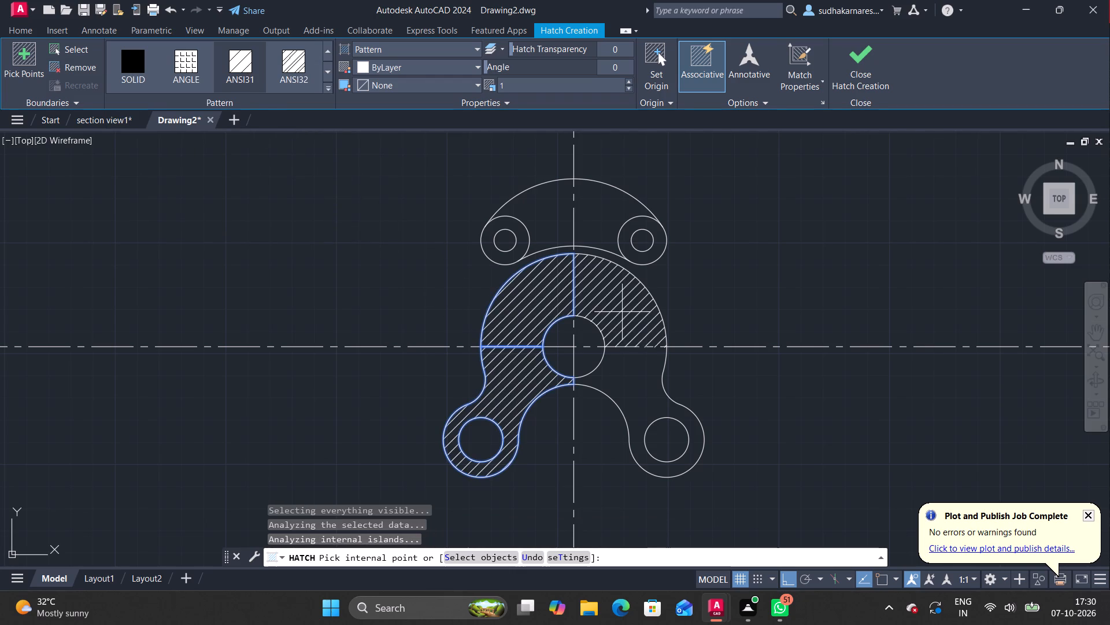
pyautogui.click(622, 312)
pyautogui.click(623, 381)
pyautogui.scroll(-2, 620, 379)
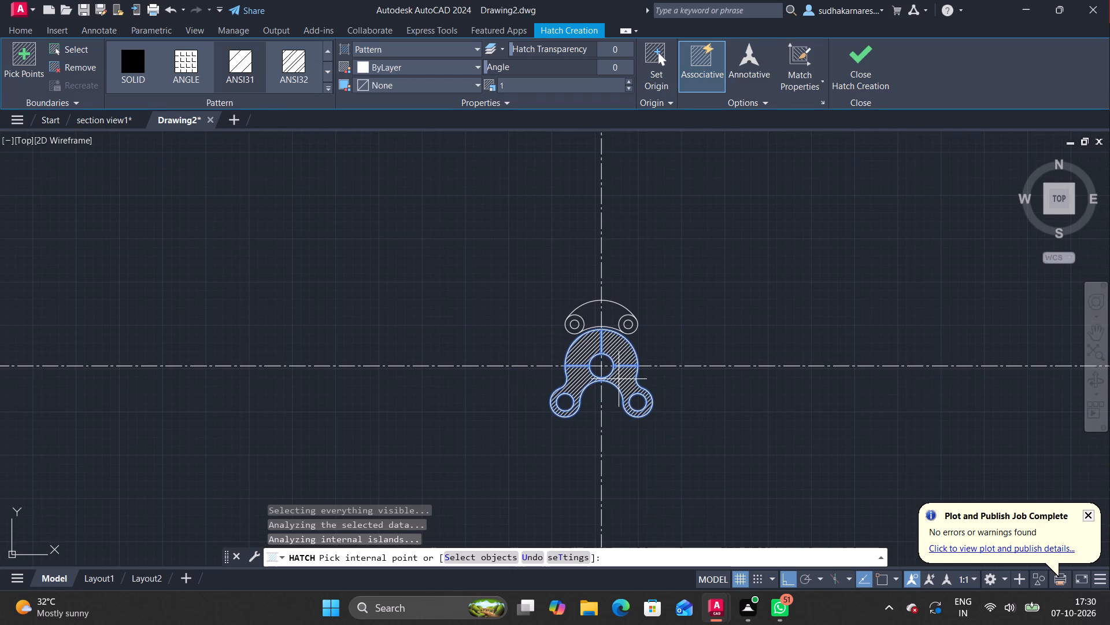
pyautogui.click(851, 56)
# Draw a vertical line from the left upper lug's outer edge down to the main body's left edge on the horizontal centre line.
pyautogui.scroll(1, 644, 255)
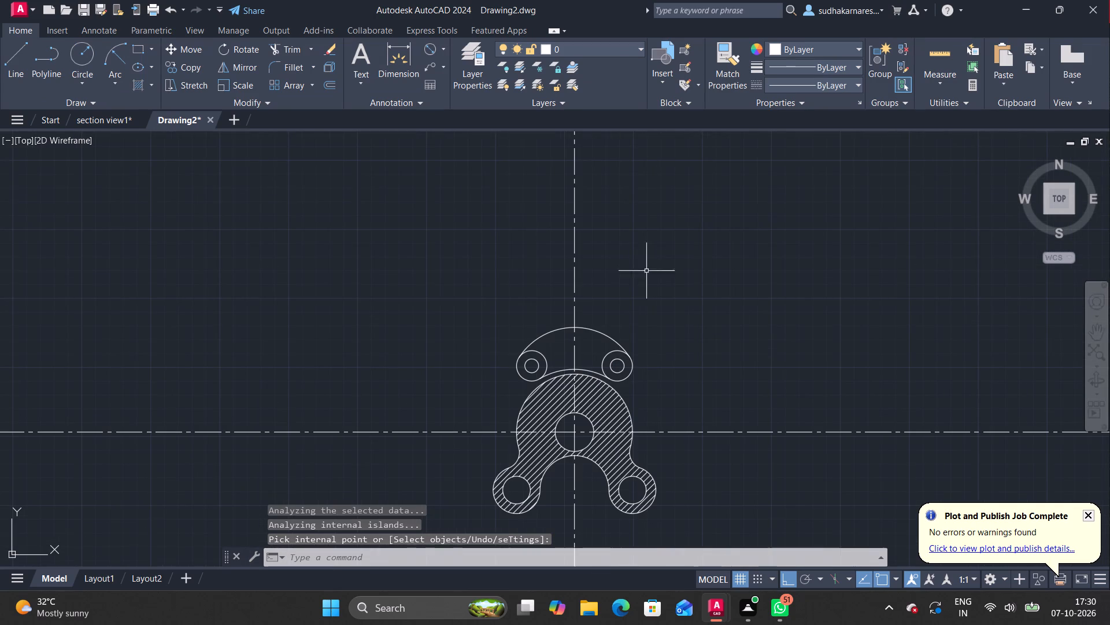
pyautogui.moveTo(641, 285); pyautogui.dragTo(627, 225, button='middle')
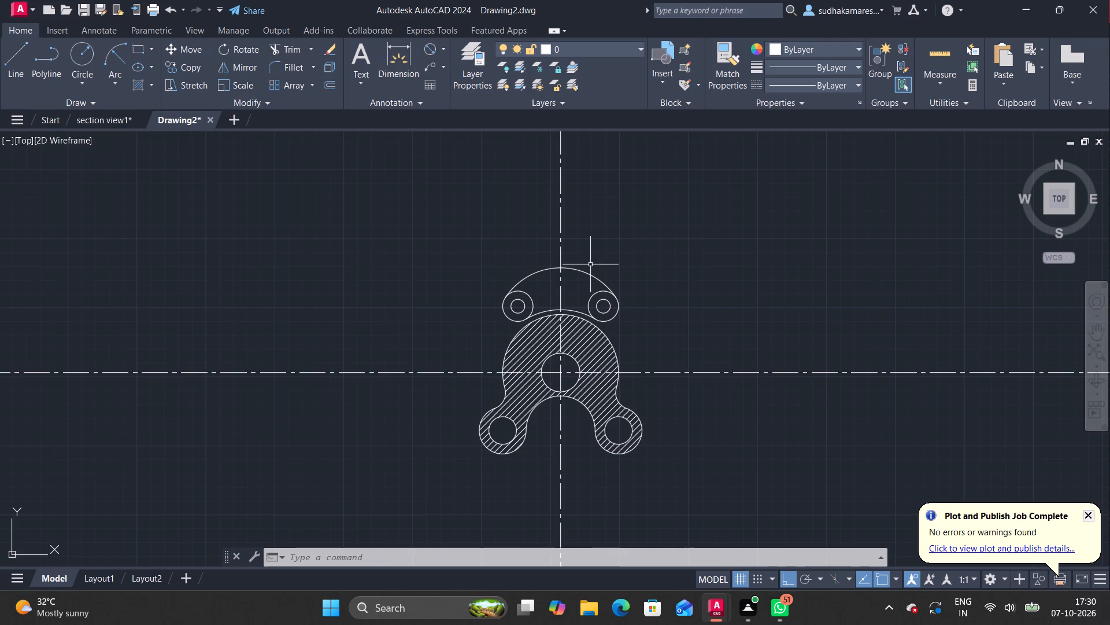
pyautogui.scroll(2, 587, 286)
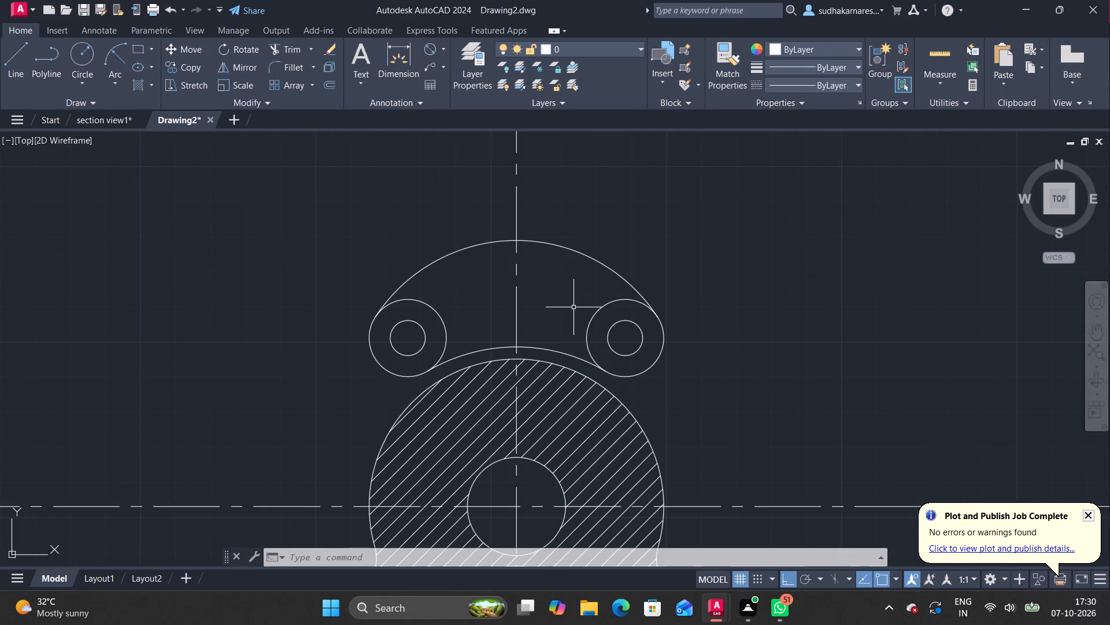
pyautogui.moveTo(574, 307); pyautogui.dragTo(590, 252, button='middle')
pyautogui.scroll(-1, 586, 261)
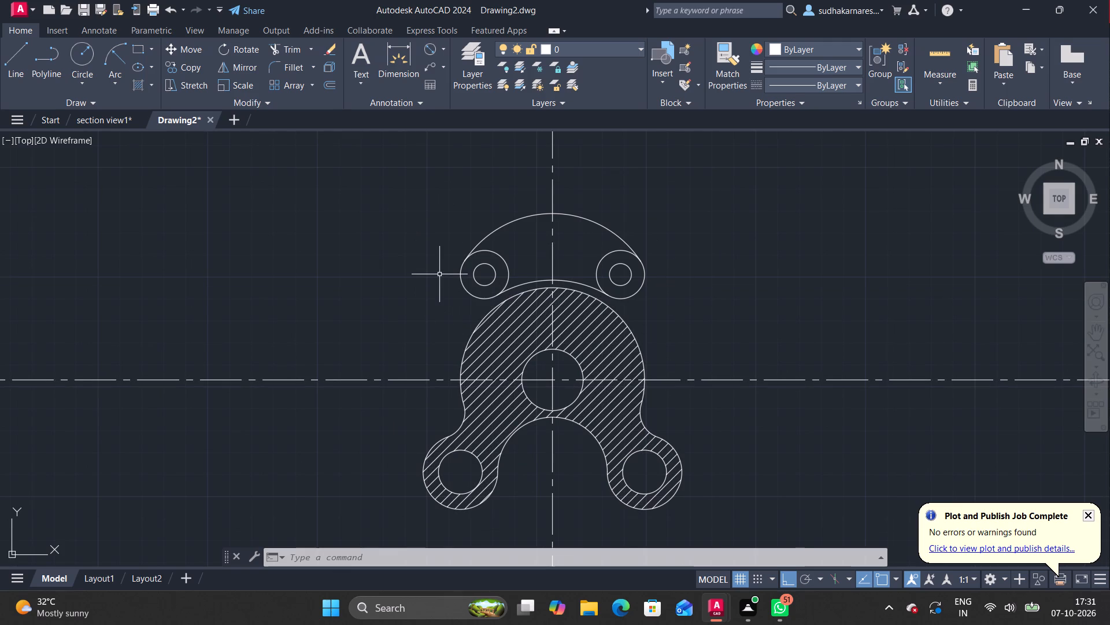
pyautogui.write('l')
pyautogui.press('space')
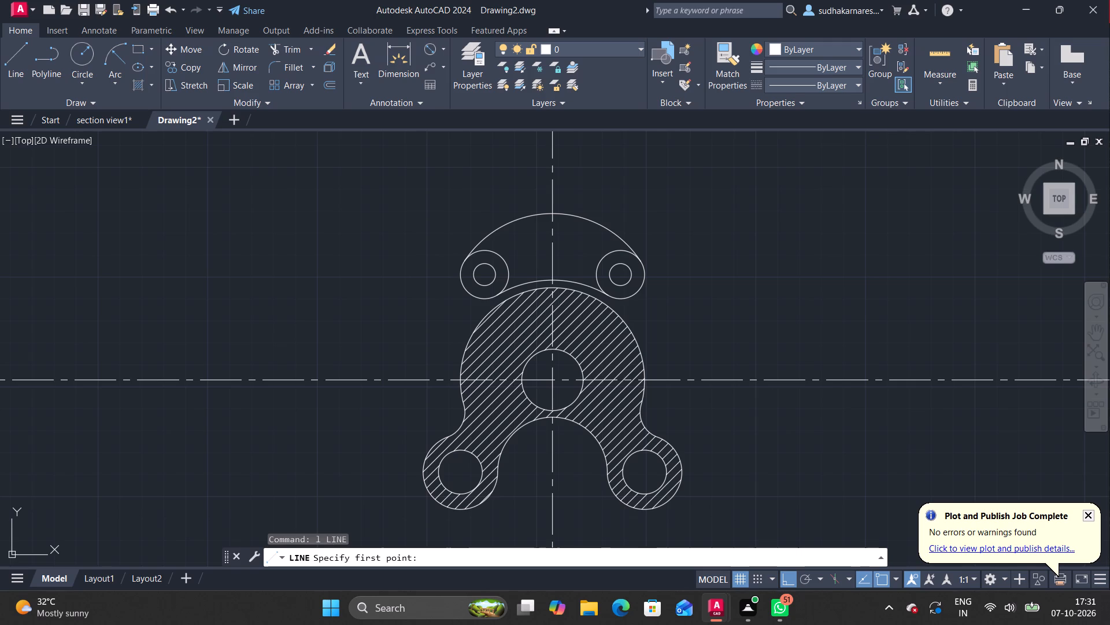
pyautogui.click(458, 277)
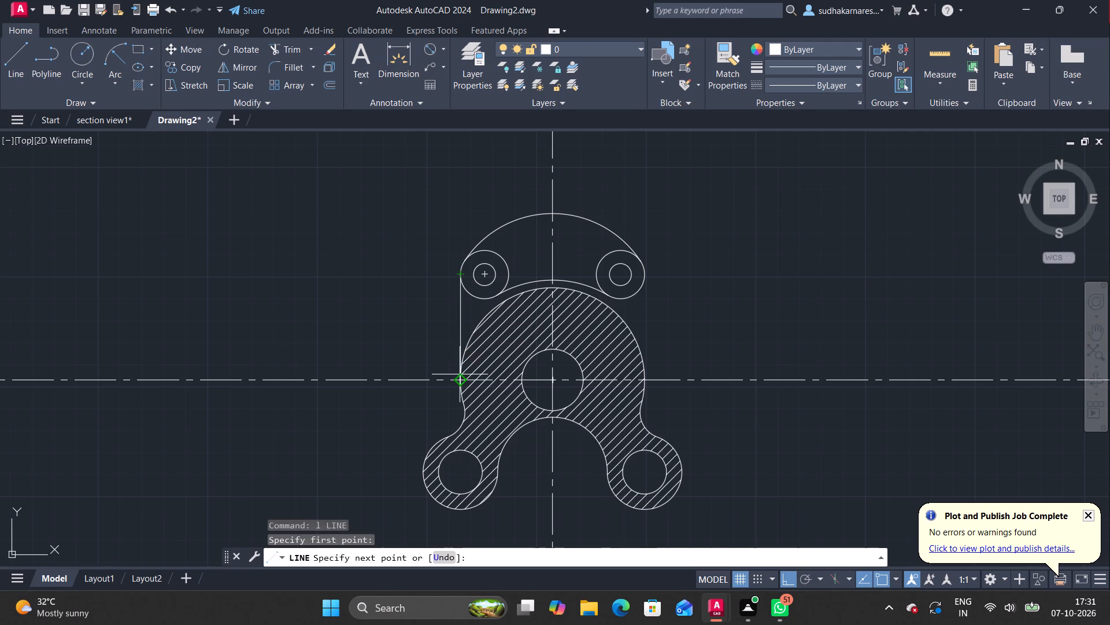
pyautogui.scroll(5, 460, 375)
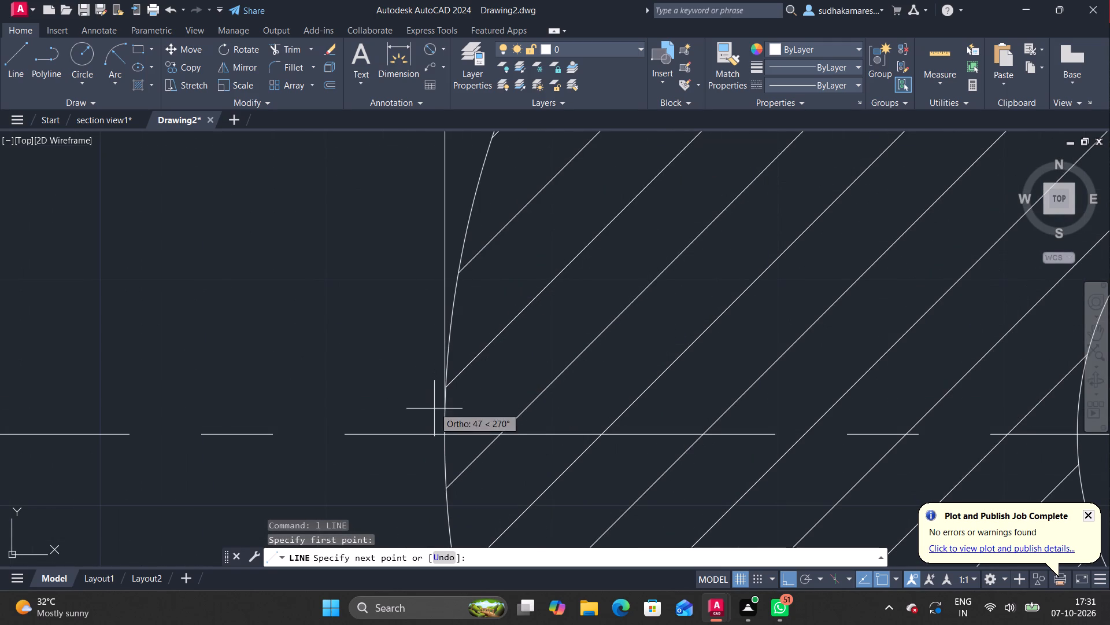
pyautogui.click(444, 430)
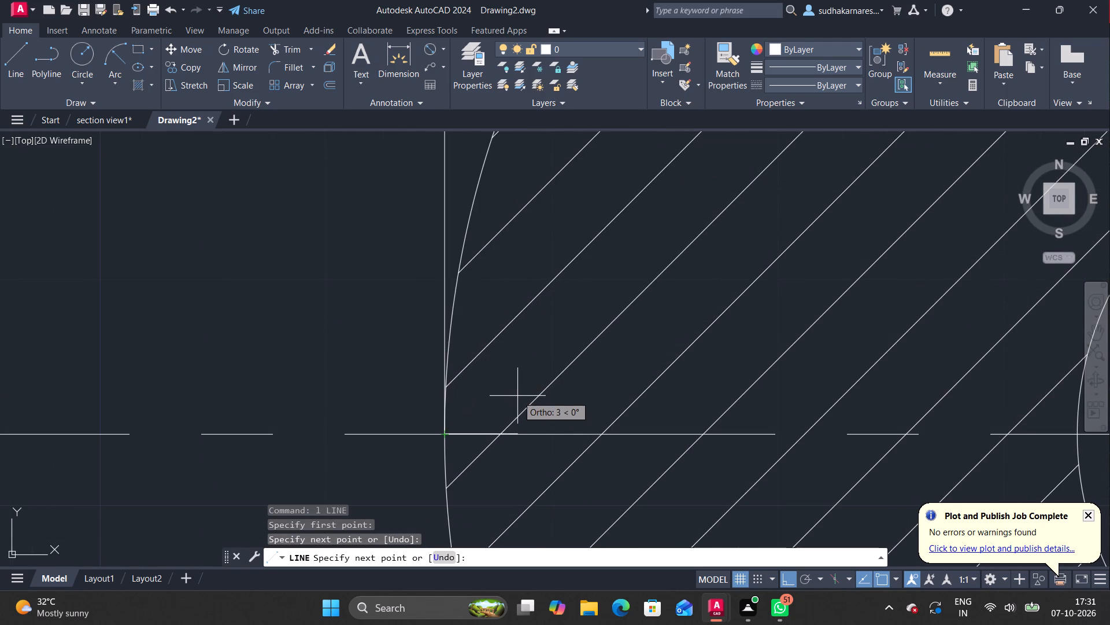
pyautogui.press('Escape')
# Examine closely where the new left vertical line meets the main body's arc at the horizontal centre line.
pyautogui.scroll(-4, 428, 398)
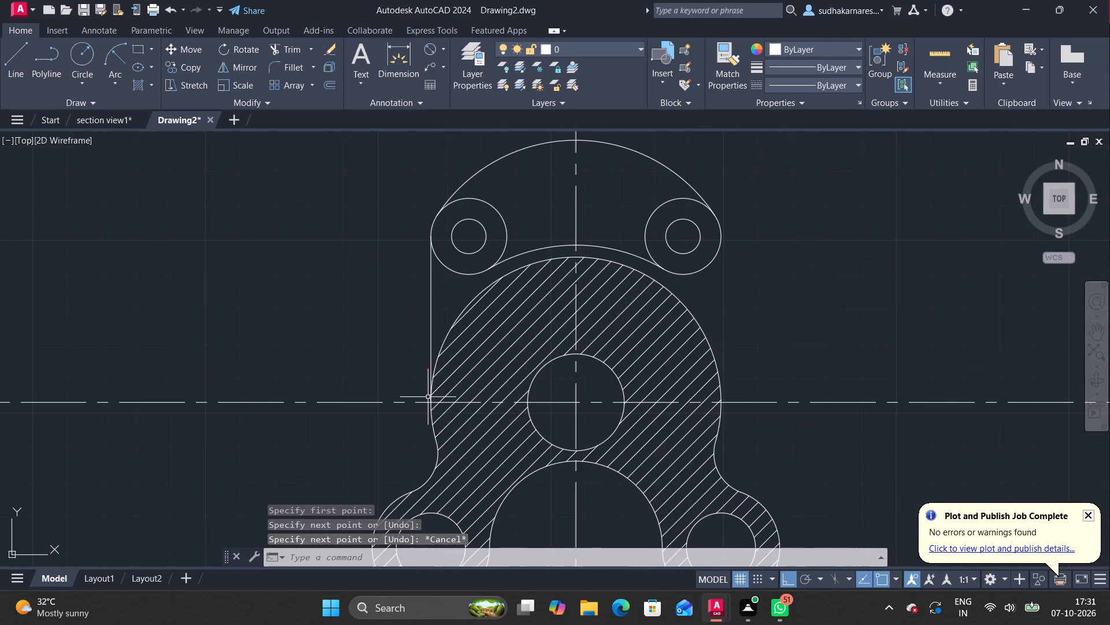
pyautogui.moveTo(444, 325); pyautogui.dragTo(514, 157, button='middle')
pyautogui.scroll(4, 500, 209)
pyautogui.scroll(4, 483, 315)
pyautogui.scroll(3, 484, 371)
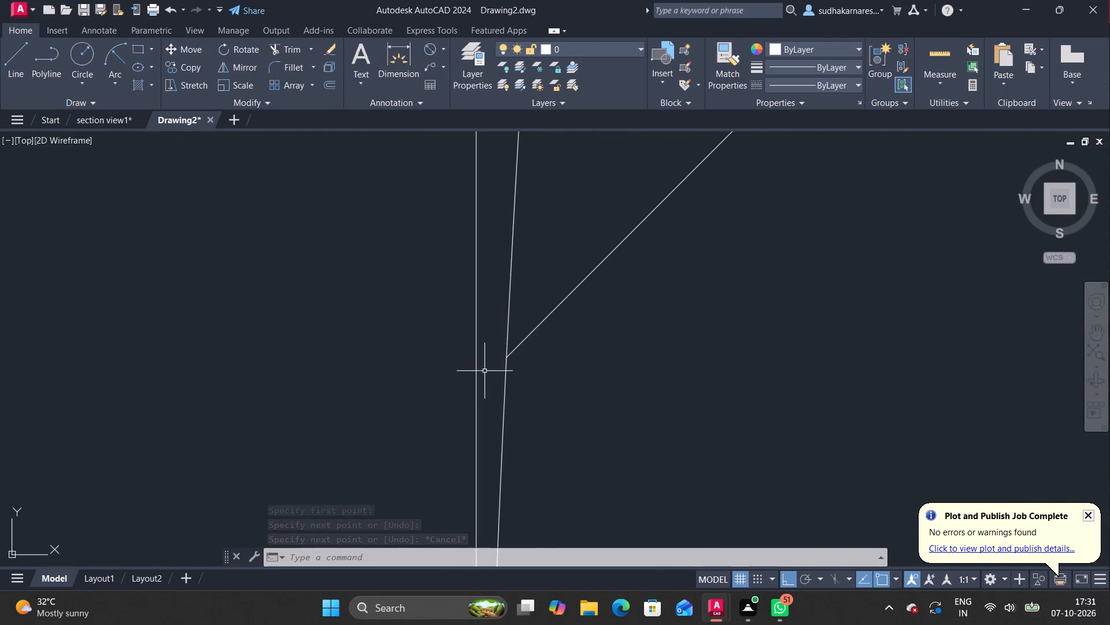
pyautogui.moveTo(484, 371); pyautogui.dragTo(534, 139, button='middle')
pyautogui.scroll(1, 534, 139)
pyautogui.scroll(-3, 531, 429)
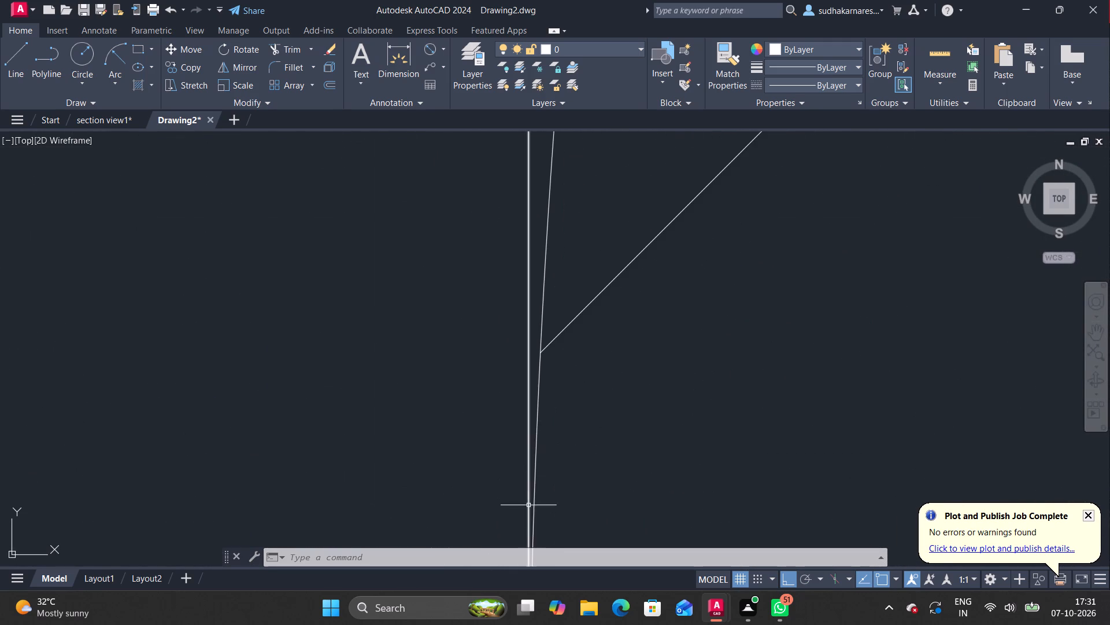
pyautogui.moveTo(530, 508); pyautogui.dragTo(542, 234, button='middle')
pyautogui.scroll(5, 542, 411)
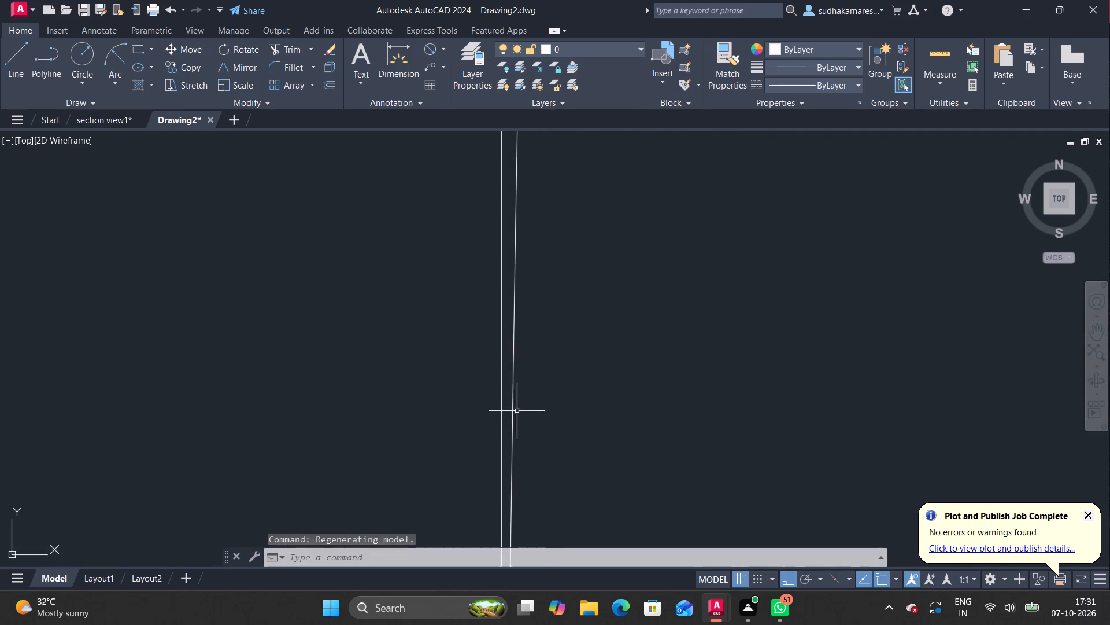
pyautogui.moveTo(508, 415); pyautogui.dragTo(531, 194, button='middle')
pyautogui.scroll(1, 530, 194)
pyautogui.scroll(-8, 515, 282)
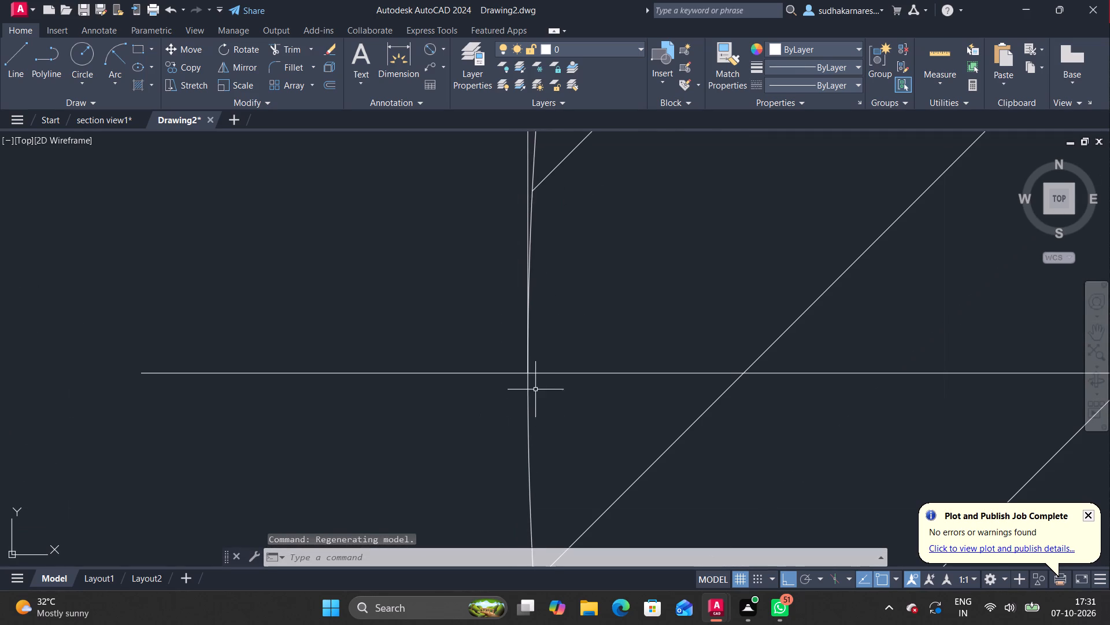
pyautogui.scroll(7, 525, 369)
pyautogui.scroll(2, 529, 266)
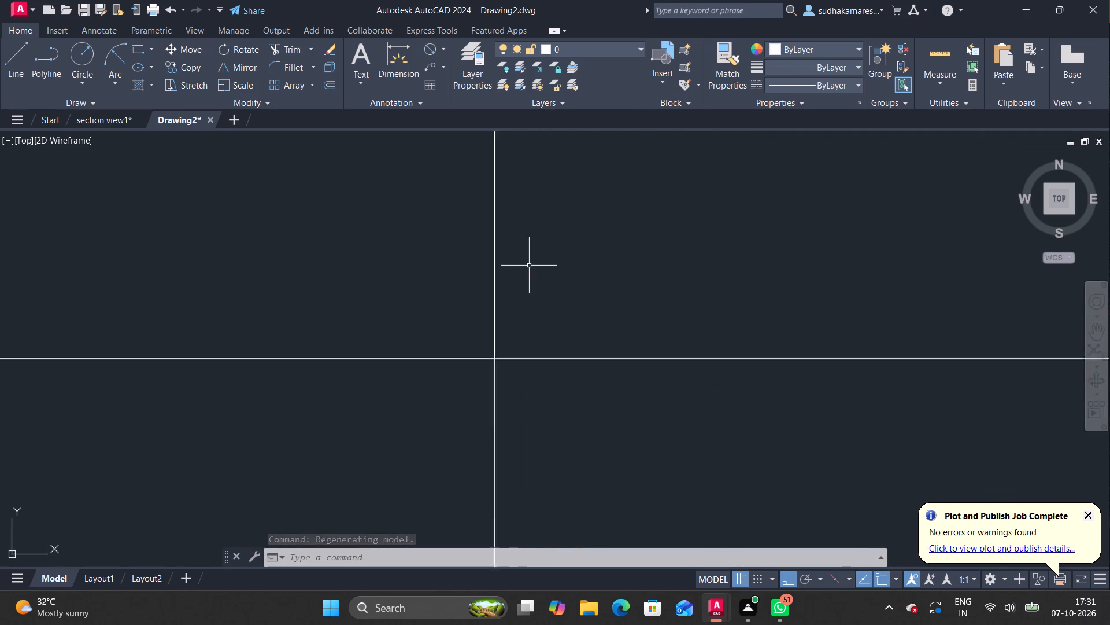
pyautogui.scroll(1, 529, 266)
pyautogui.scroll(7, 470, 380)
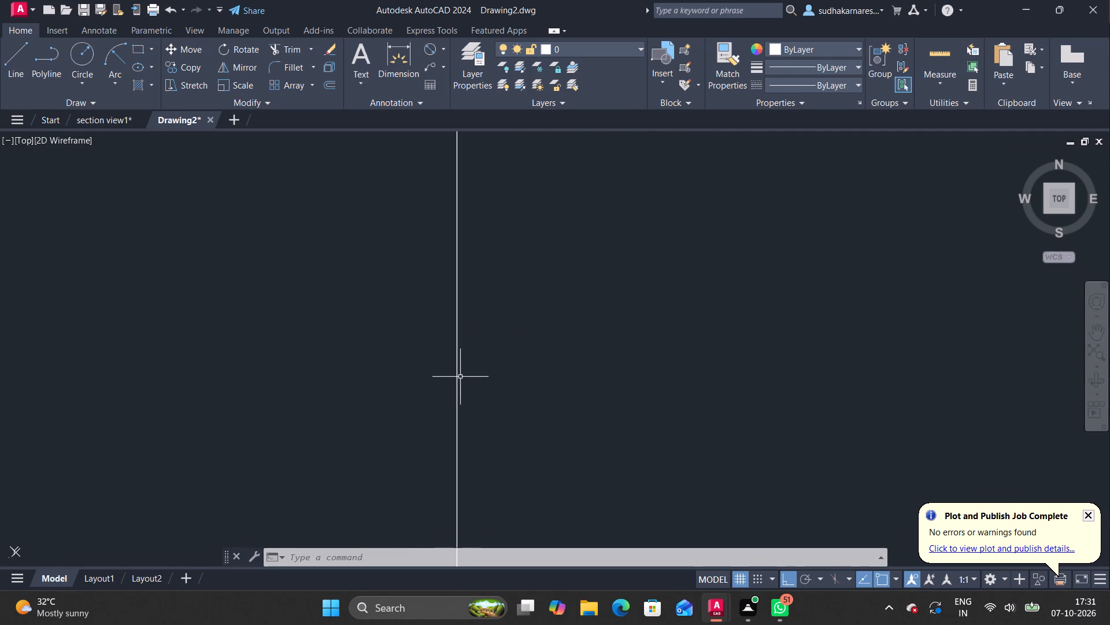
pyautogui.scroll(8, 457, 369)
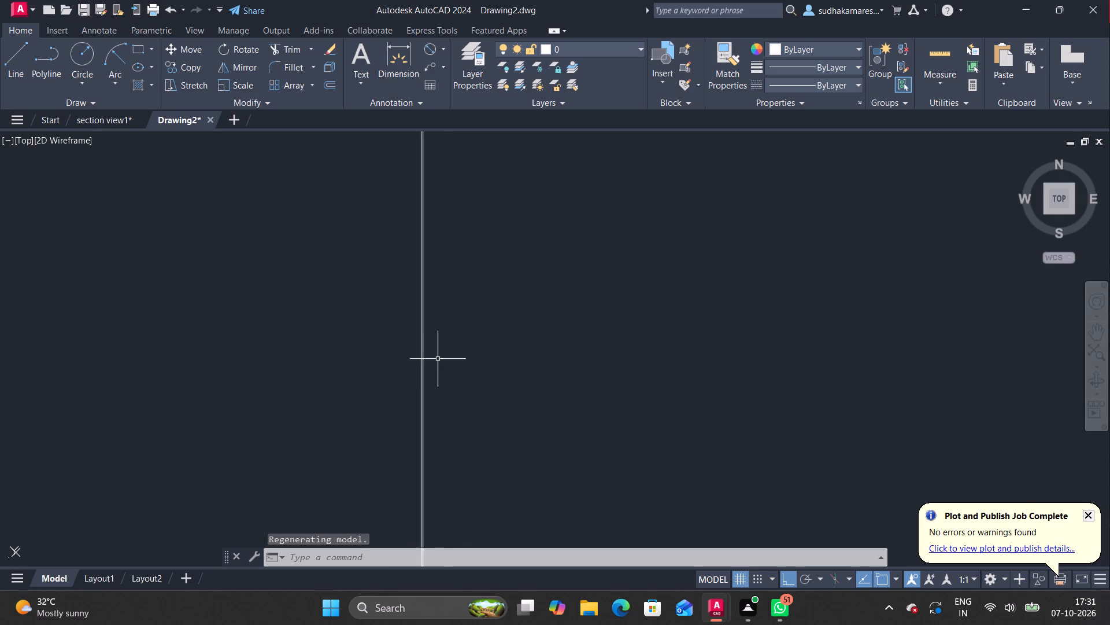
pyautogui.scroll(2, 426, 354)
pyautogui.scroll(-16, 423, 354)
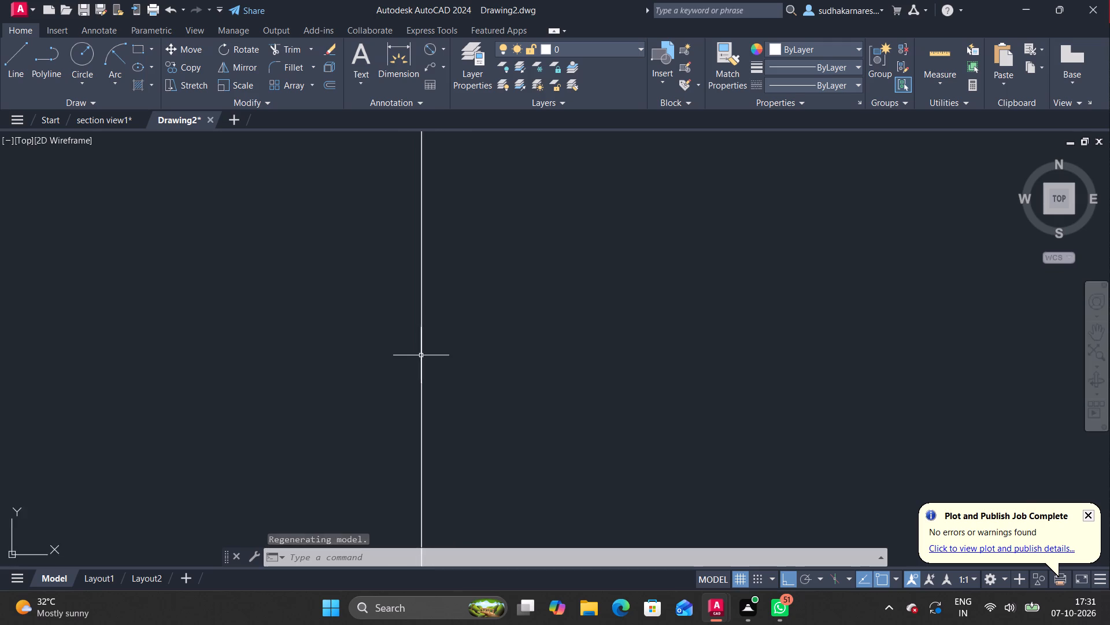
pyautogui.scroll(-15, 421, 355)
pyautogui.scroll(-5, 463, 333)
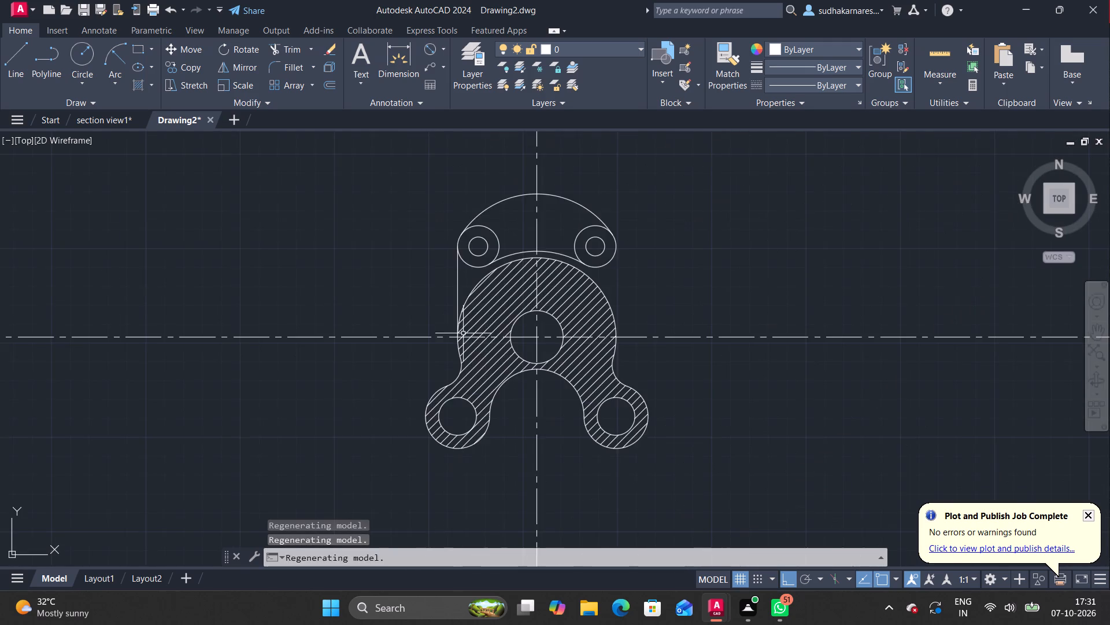
# Draw a matching vertical line from the right upper lug's outer edge down to the main body's right edge on the horizontal centre line.
pyautogui.press('l')
pyautogui.press('space')
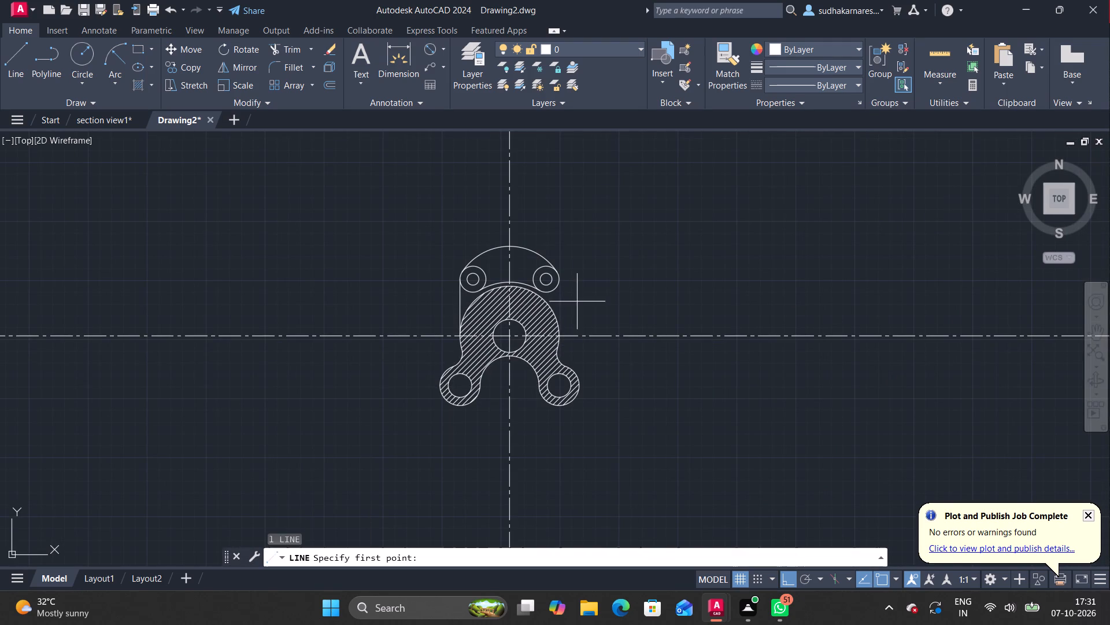
pyautogui.click(560, 283)
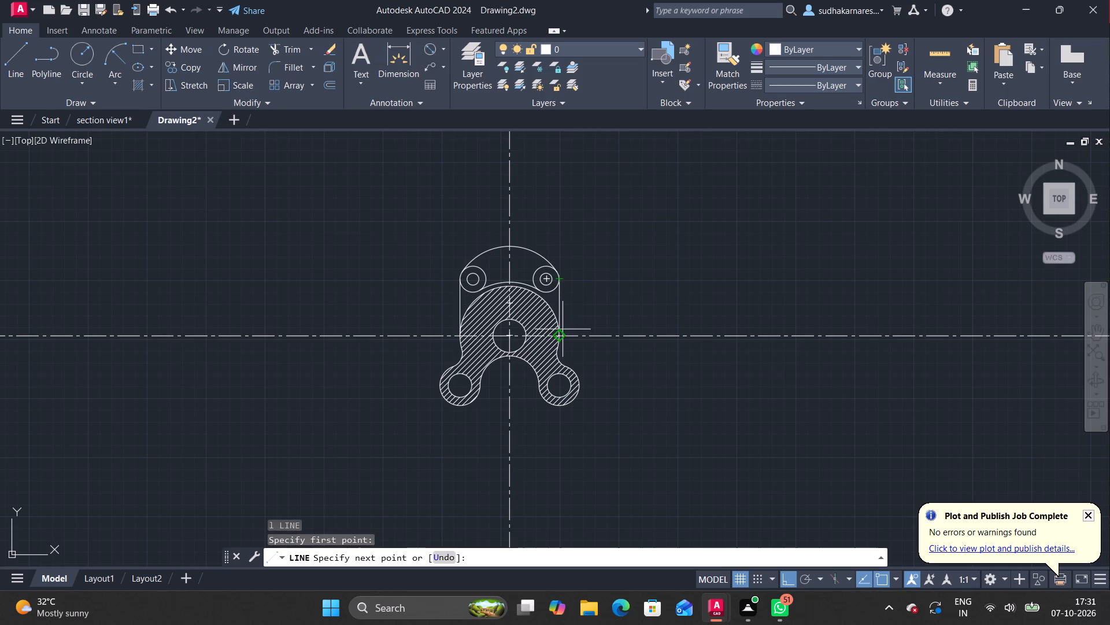
pyautogui.click(561, 336)
pyautogui.press('Escape')
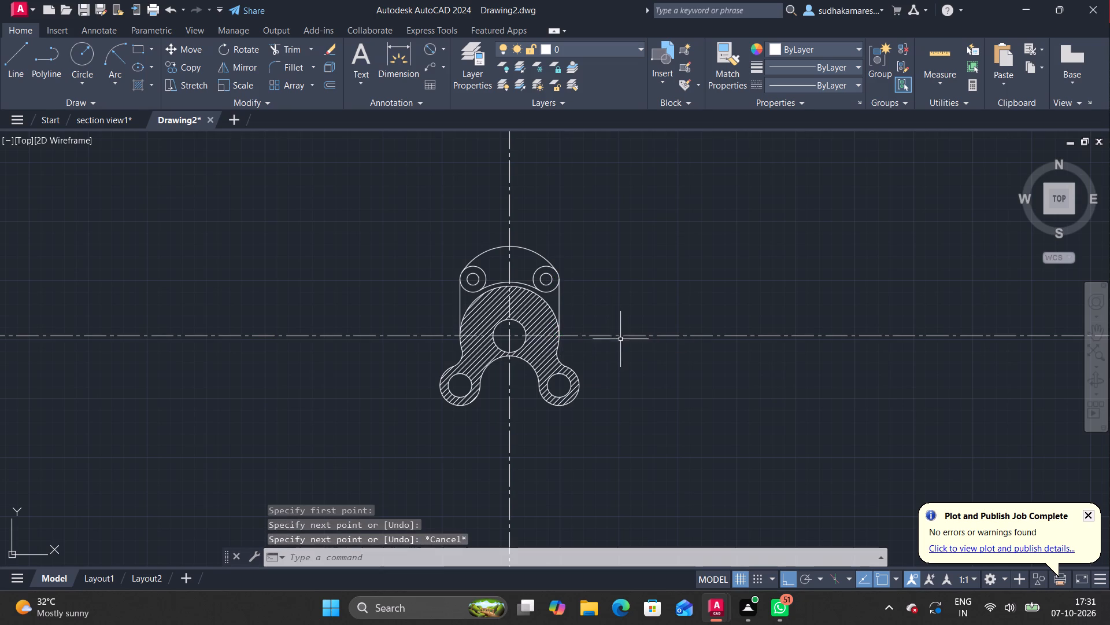
# Add a diameter dimension to the central hole, placing its text inside the hole.
pyautogui.scroll(4, 552, 319)
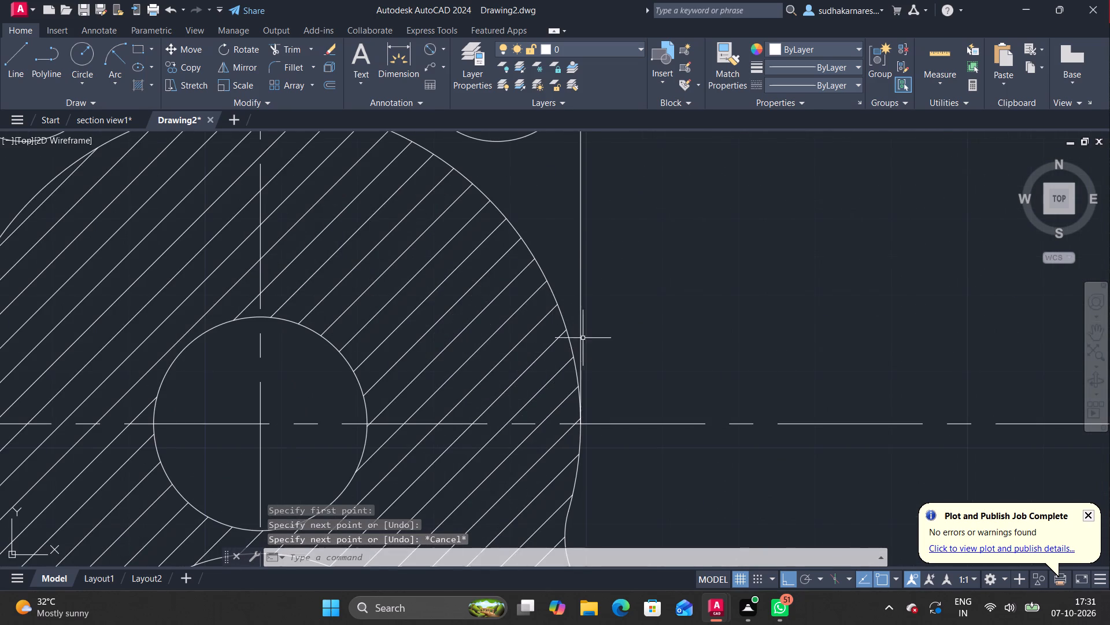
pyautogui.scroll(-4, 583, 337)
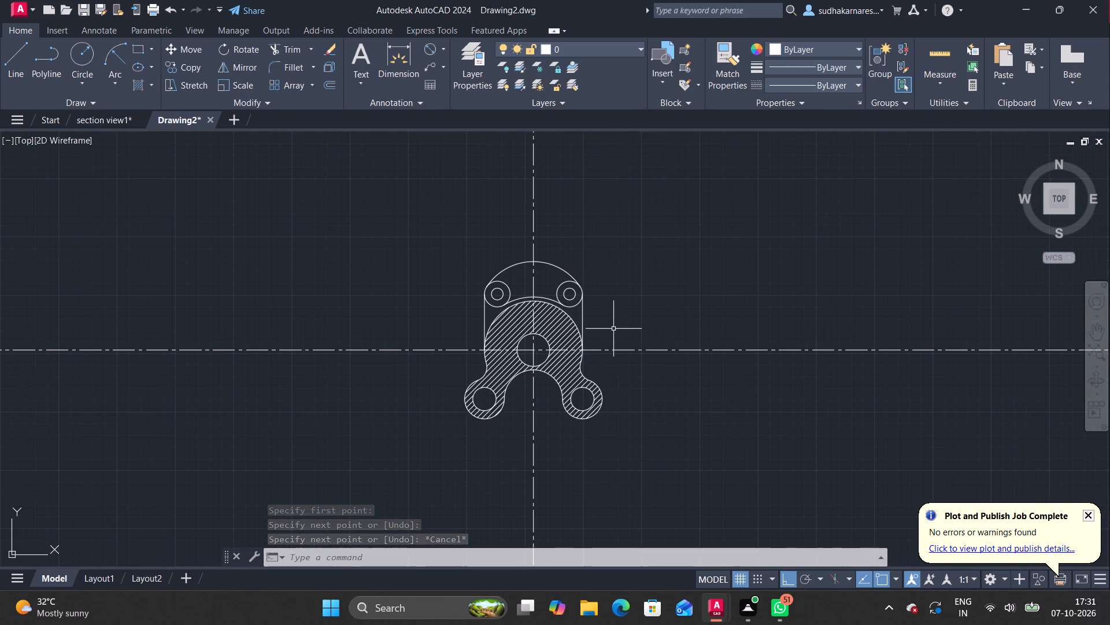
pyautogui.click(441, 46)
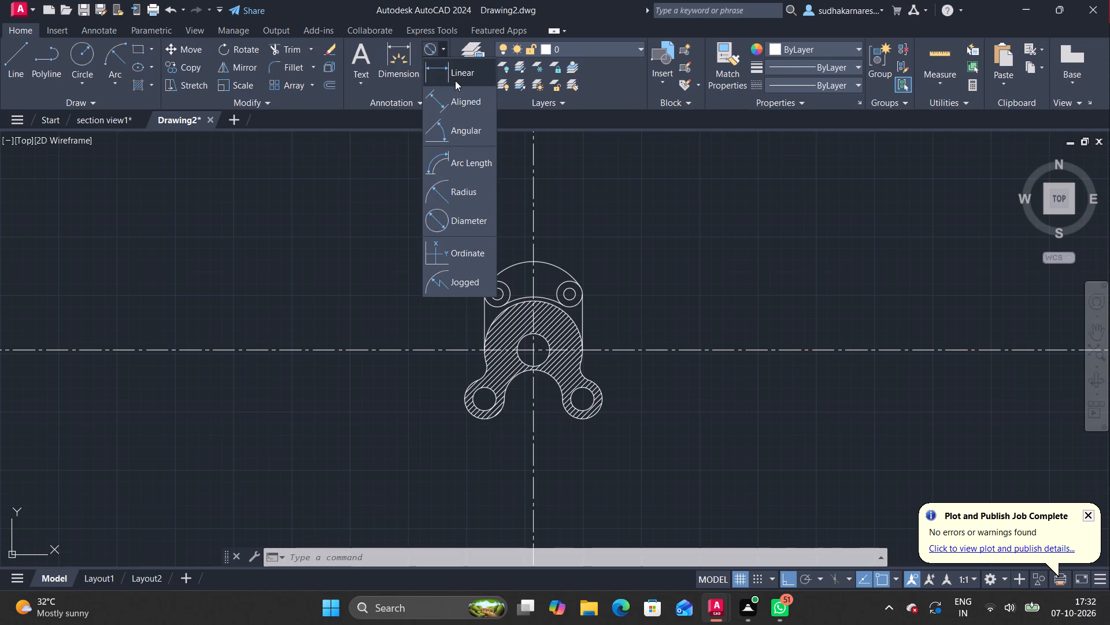
pyautogui.click(472, 217)
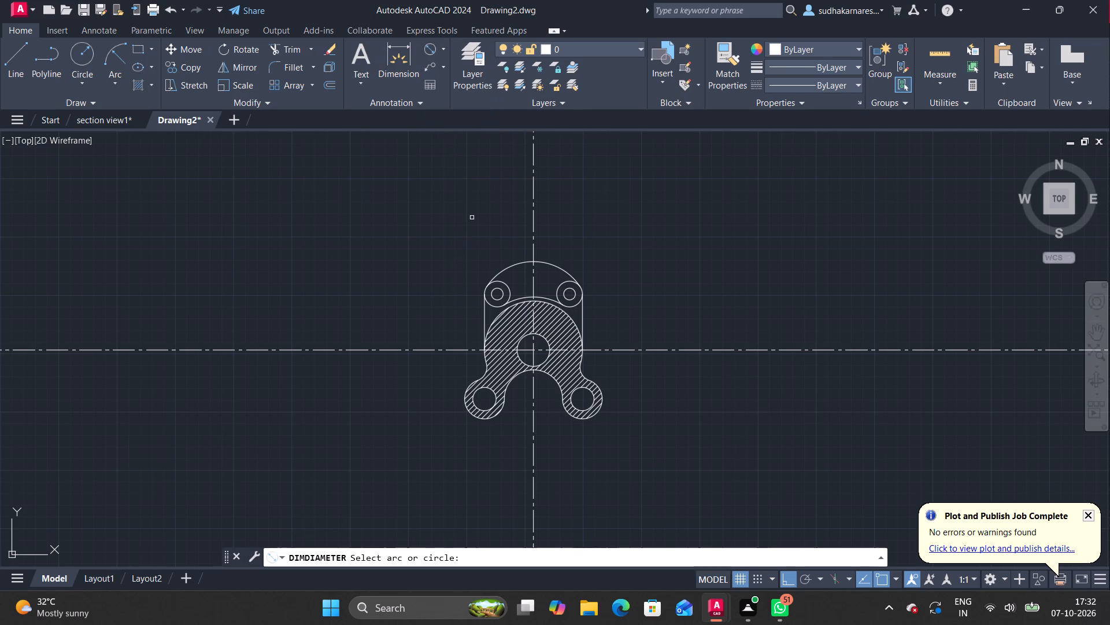
pyautogui.scroll(3, 539, 343)
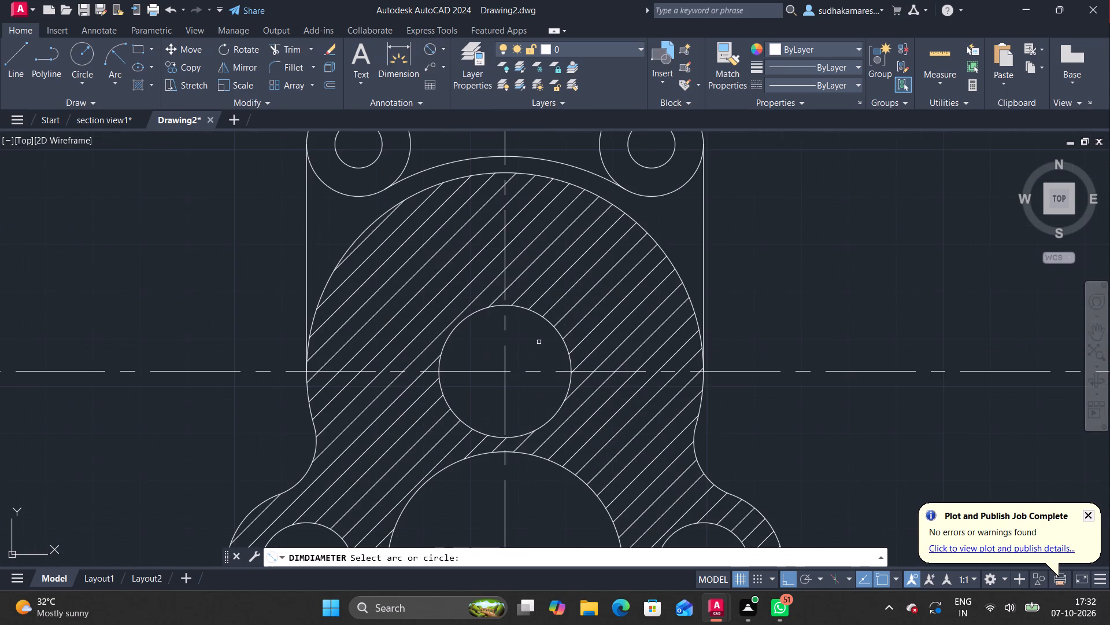
pyautogui.click(558, 332)
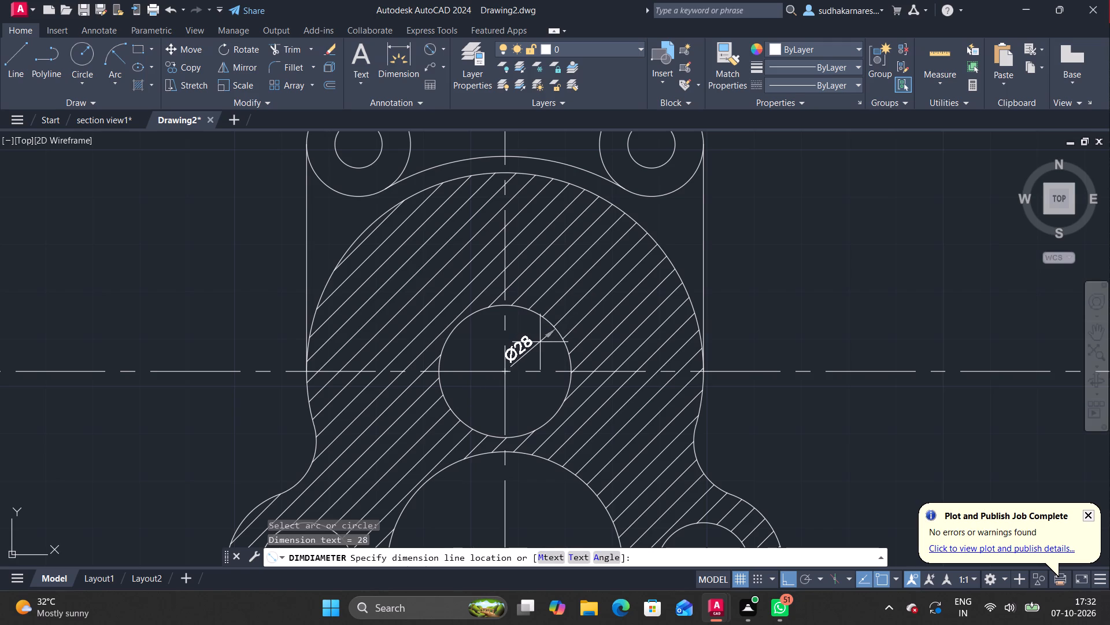
pyautogui.click(540, 342)
pyautogui.scroll(-1, 545, 326)
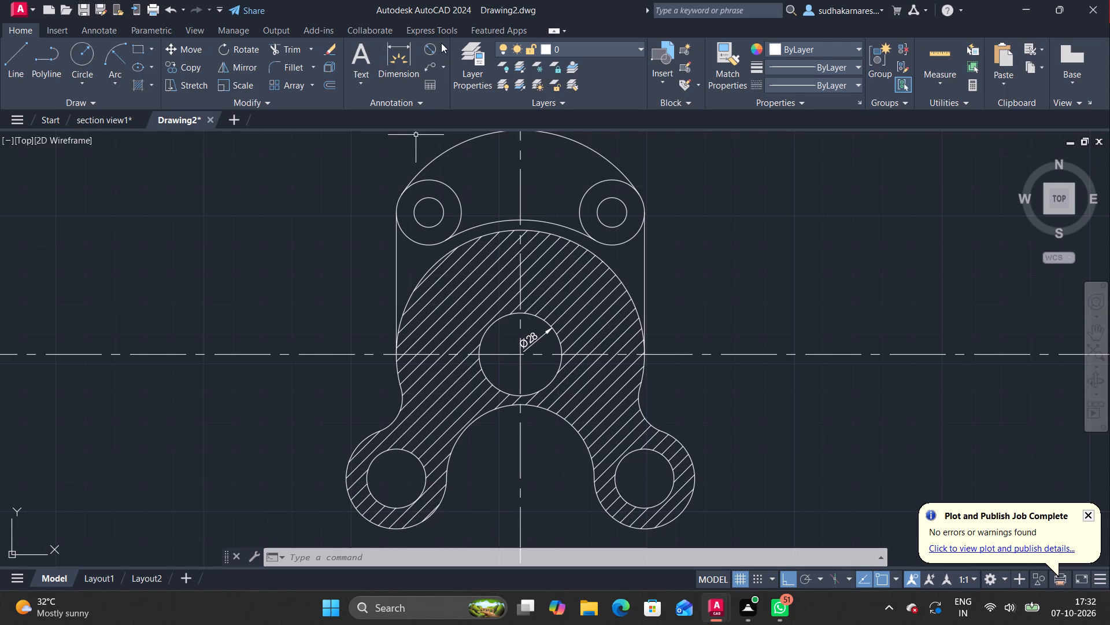
# Add a diameter dimension to the left upper lug's hole with the text "2Holes 10Dia", placed outside the part to its left.
pyautogui.click(426, 47)
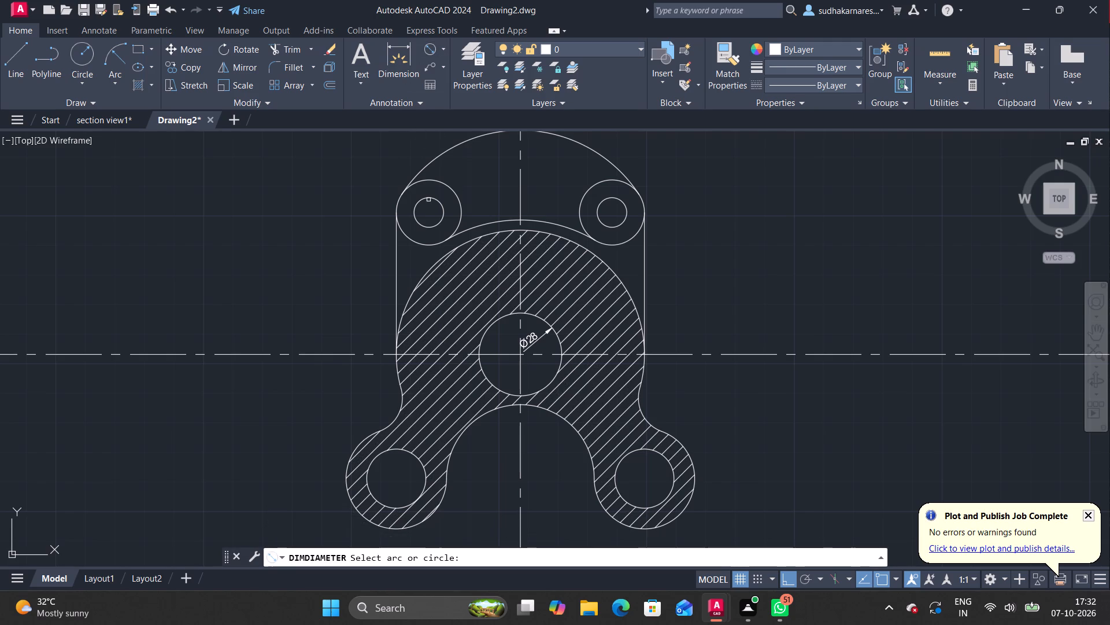
pyautogui.click(428, 198)
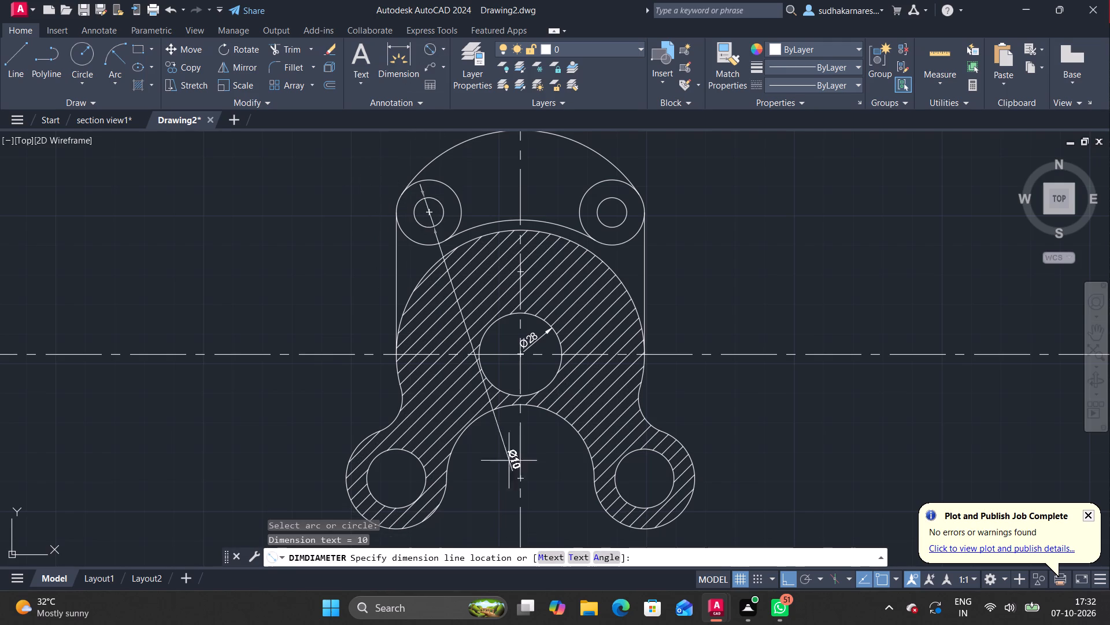
pyautogui.click(580, 558)
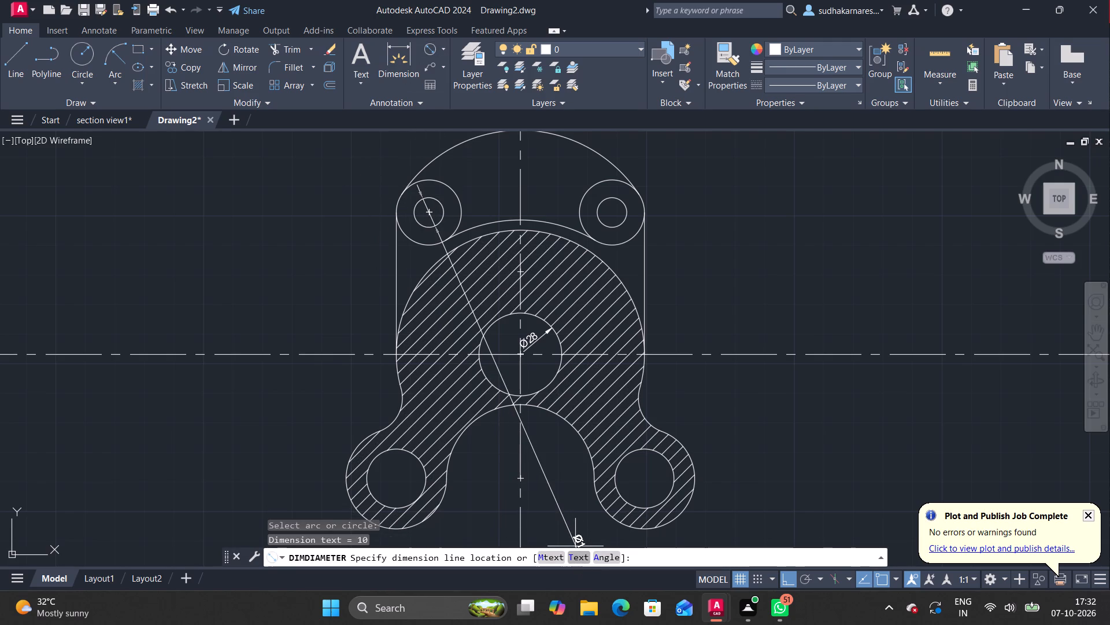
pyautogui.press('2')
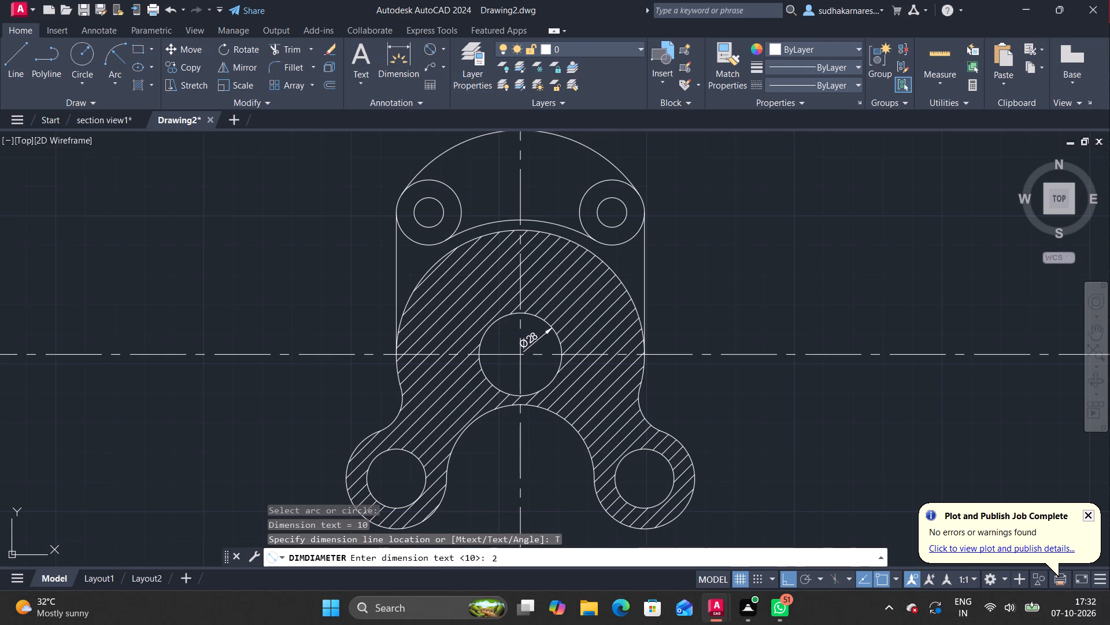
pyautogui.write('oles')
pyautogui.press('space')
pyautogui.write('10')
pyautogui.write('ia')
pyautogui.press('Return')
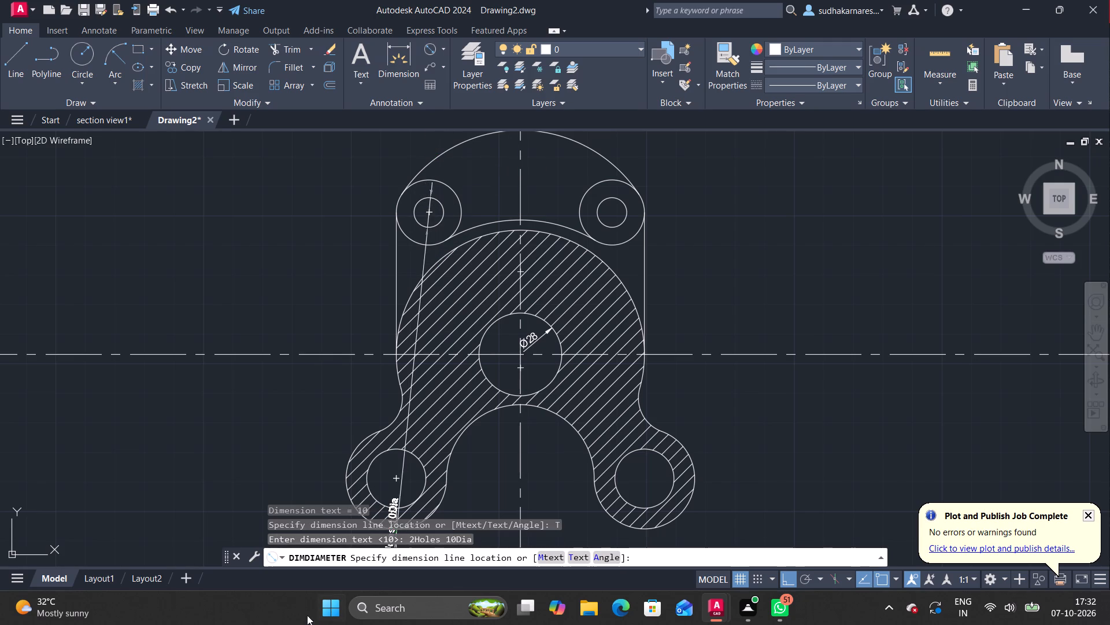
pyautogui.click(354, 225)
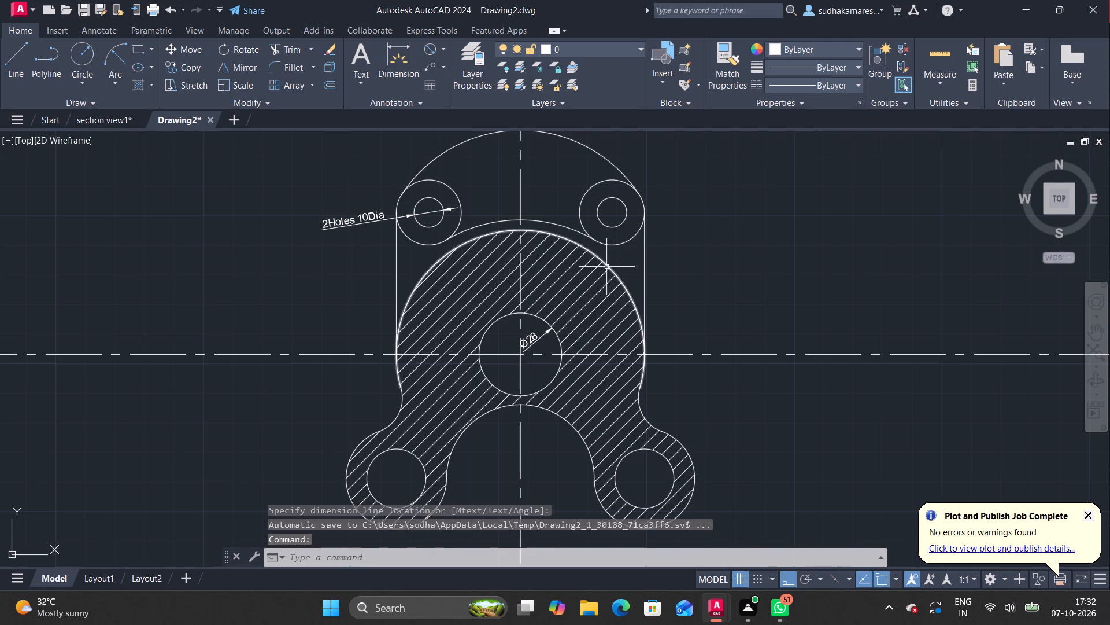
# Add a vertical linear dimension across the right upper lug's outer circle, placed just right of the part.
pyautogui.click(442, 47)
pyautogui.click(466, 69)
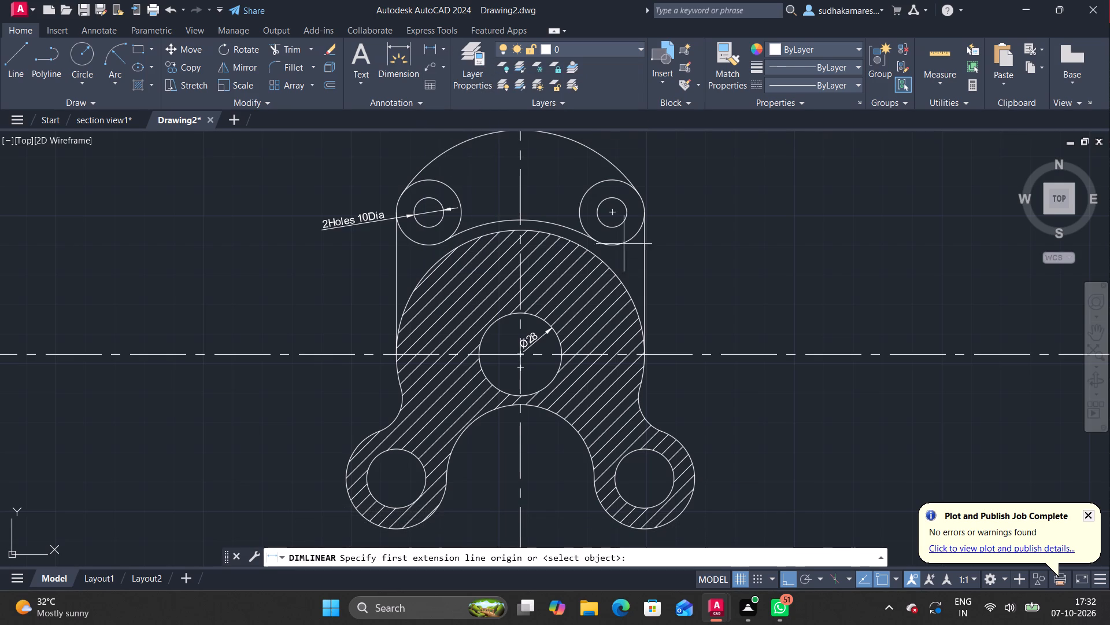
pyautogui.click(612, 183)
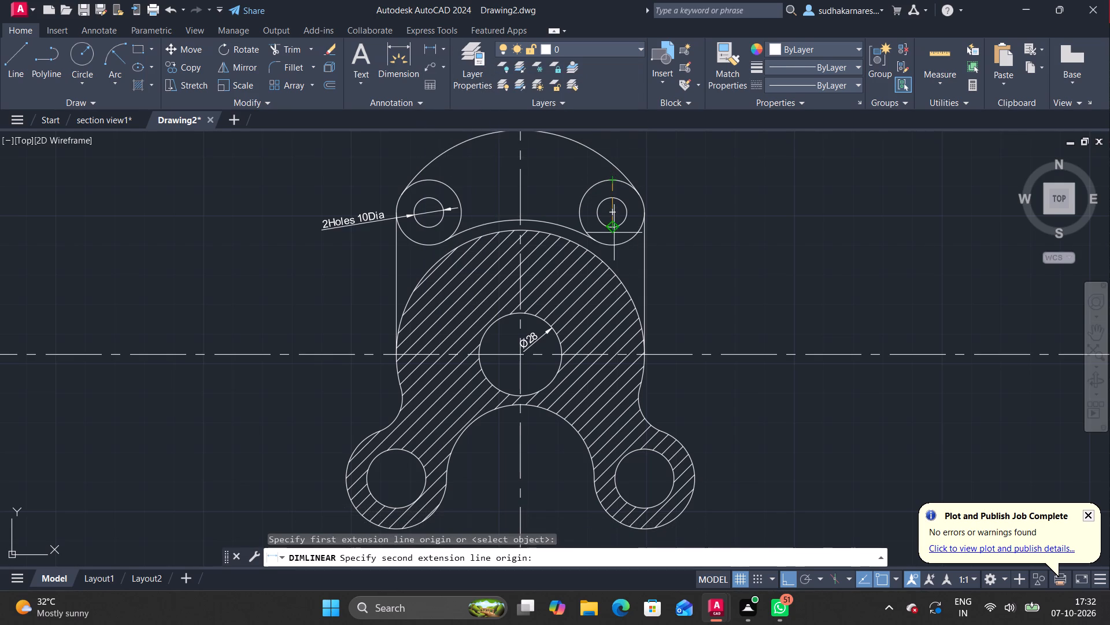
pyautogui.click(615, 243)
pyautogui.click(667, 240)
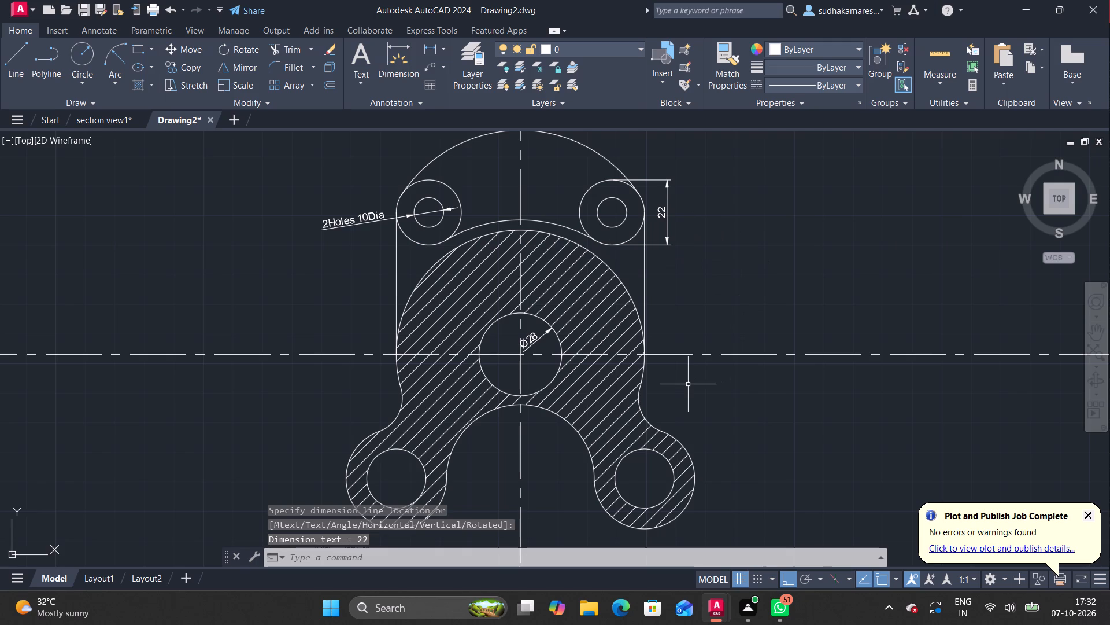
# Add a horizontal linear dimension between the two upper lug hole centres, placed above the part's top arc.
pyautogui.click(435, 47)
pyautogui.click(431, 214)
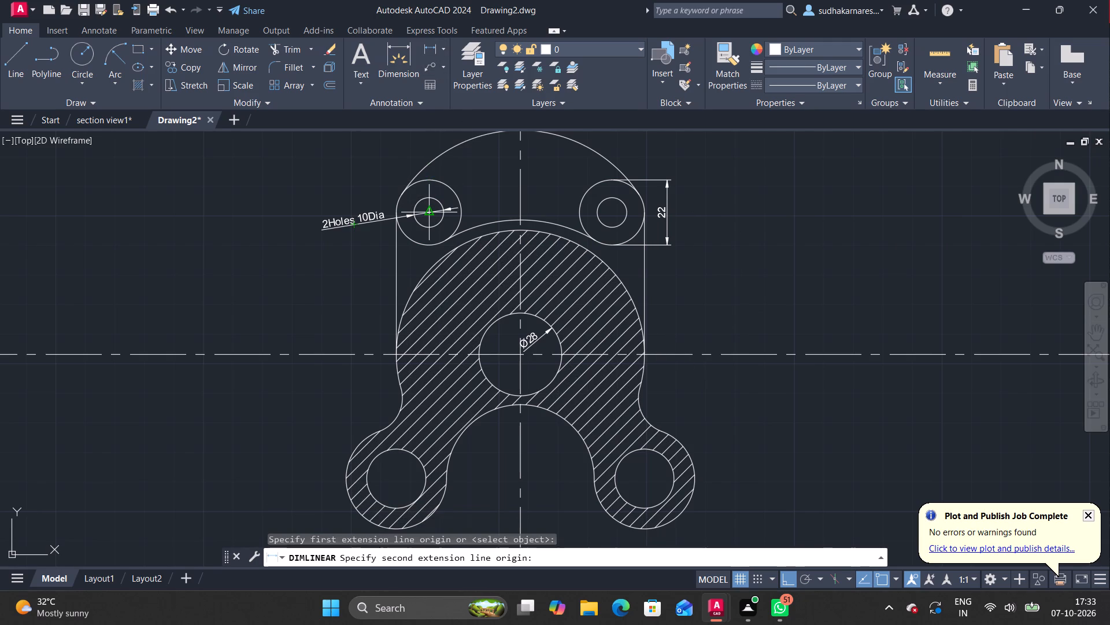
pyautogui.click(614, 213)
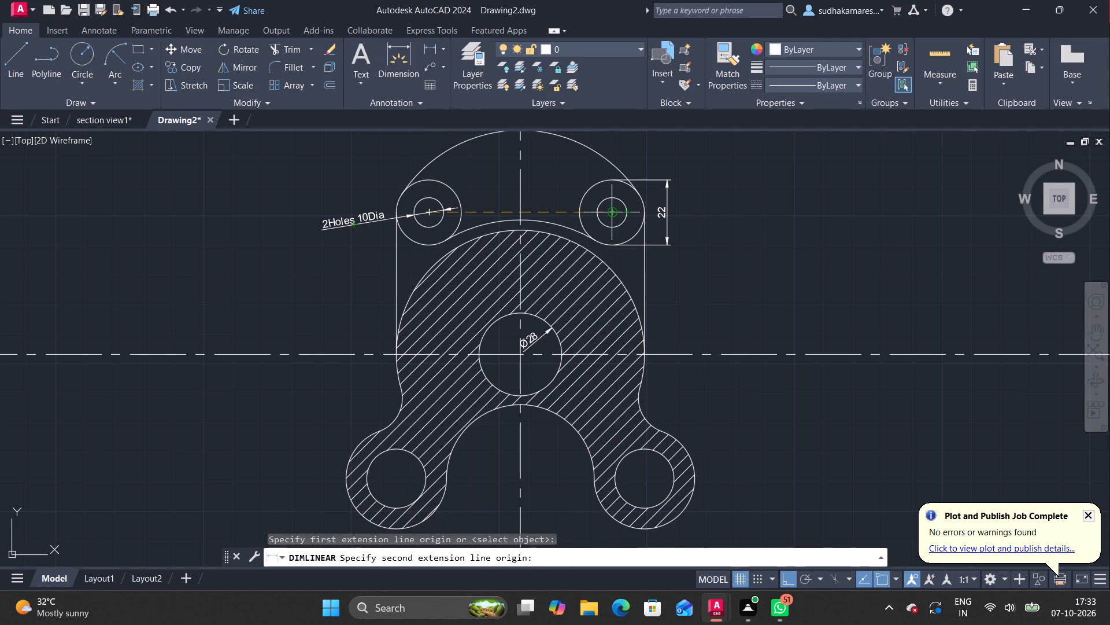
pyautogui.scroll(-3, 609, 175)
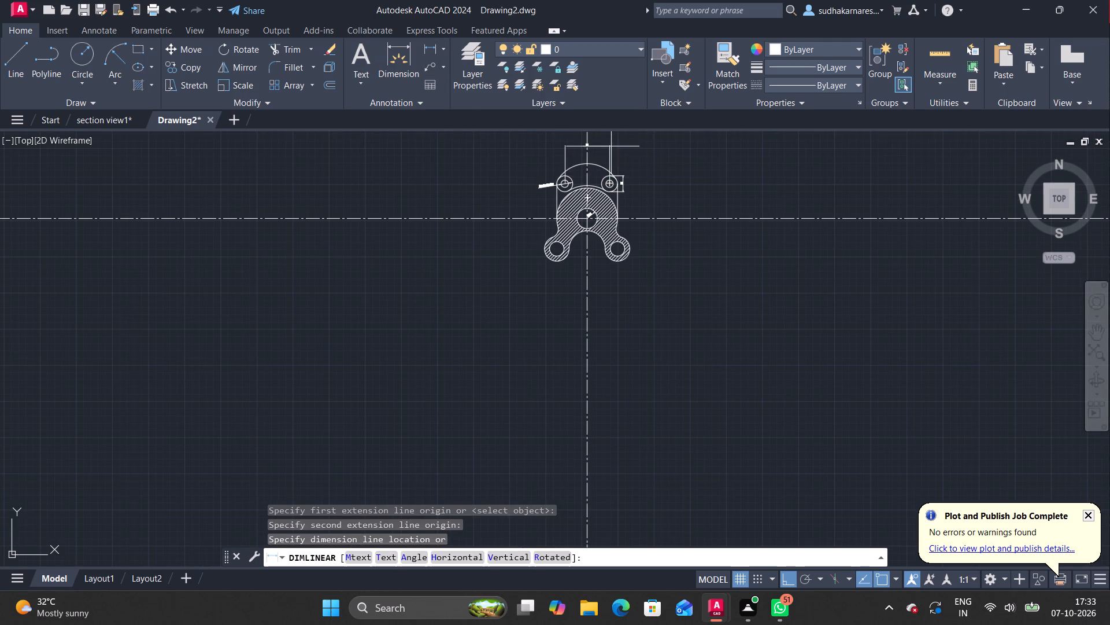
pyautogui.click(613, 157)
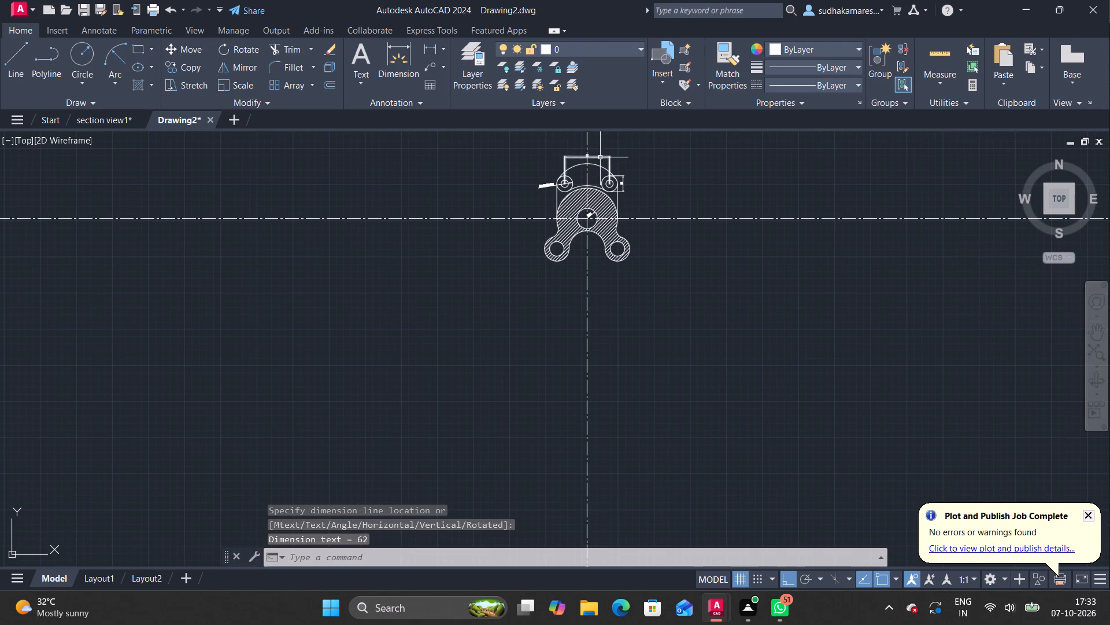
# Add a horizontal linear dimension between the two lower lug hole centres, placed below the part.
pyautogui.scroll(4, 595, 149)
pyautogui.scroll(-3, 595, 149)
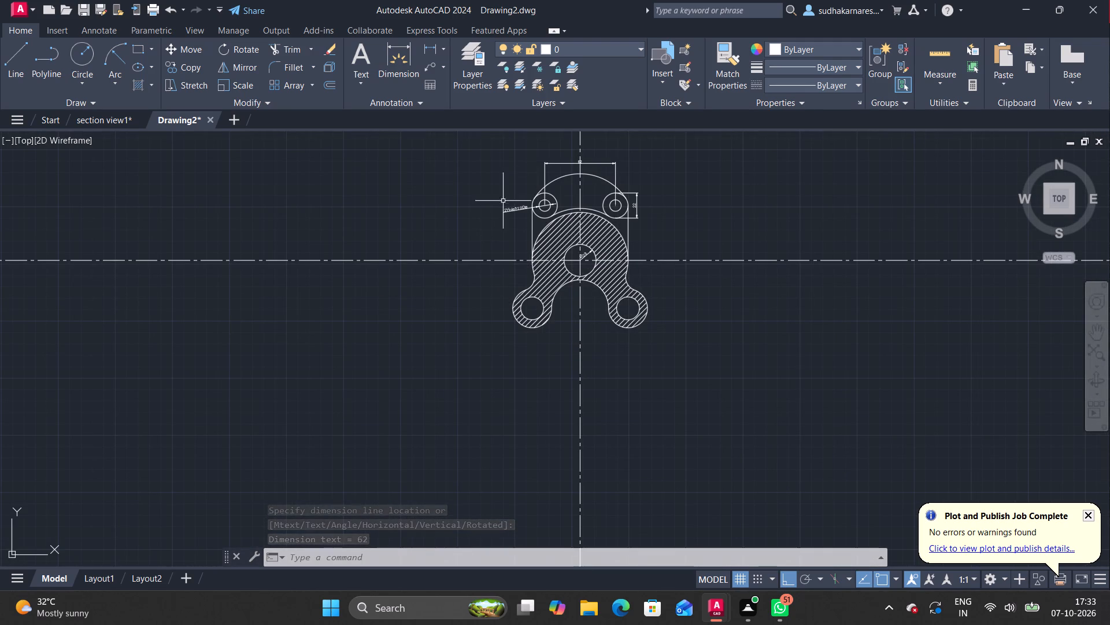
pyautogui.click(427, 50)
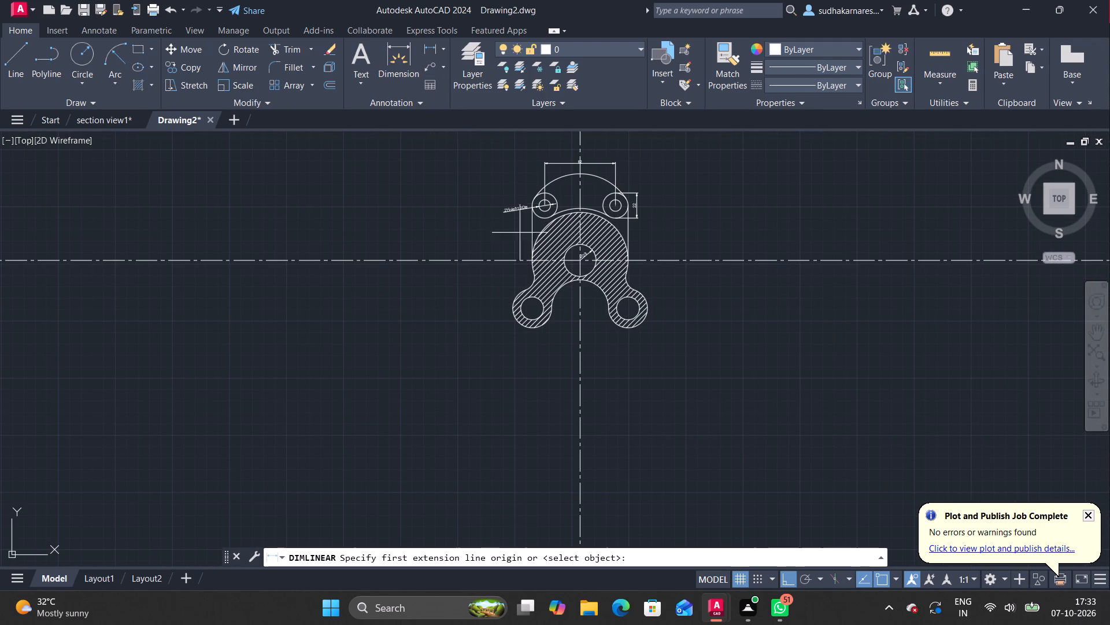
pyautogui.click(531, 310)
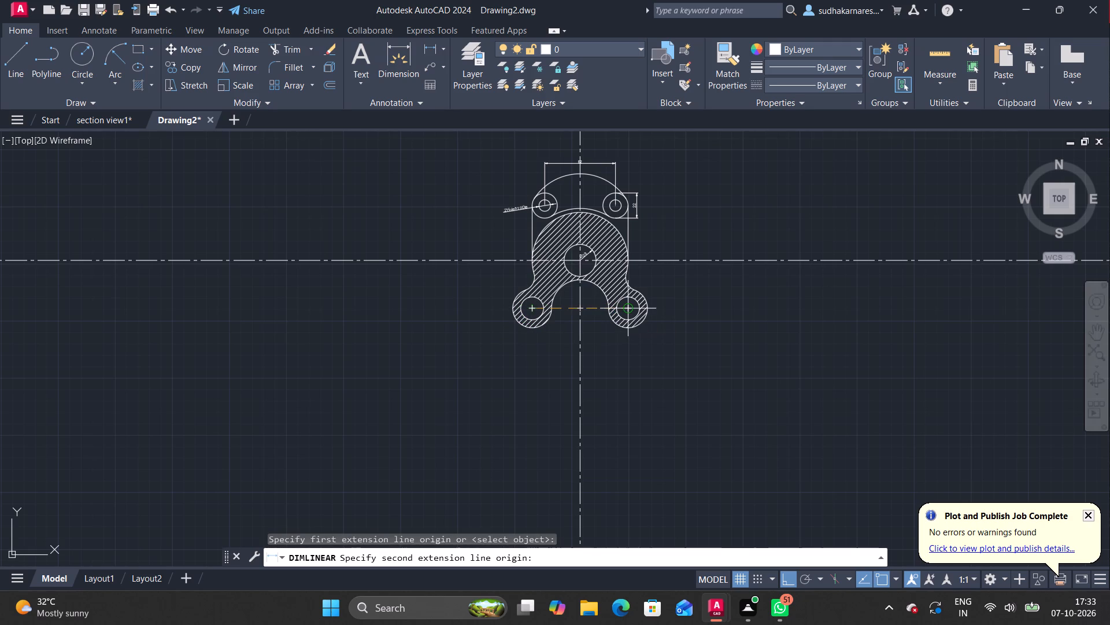
pyautogui.click(627, 310)
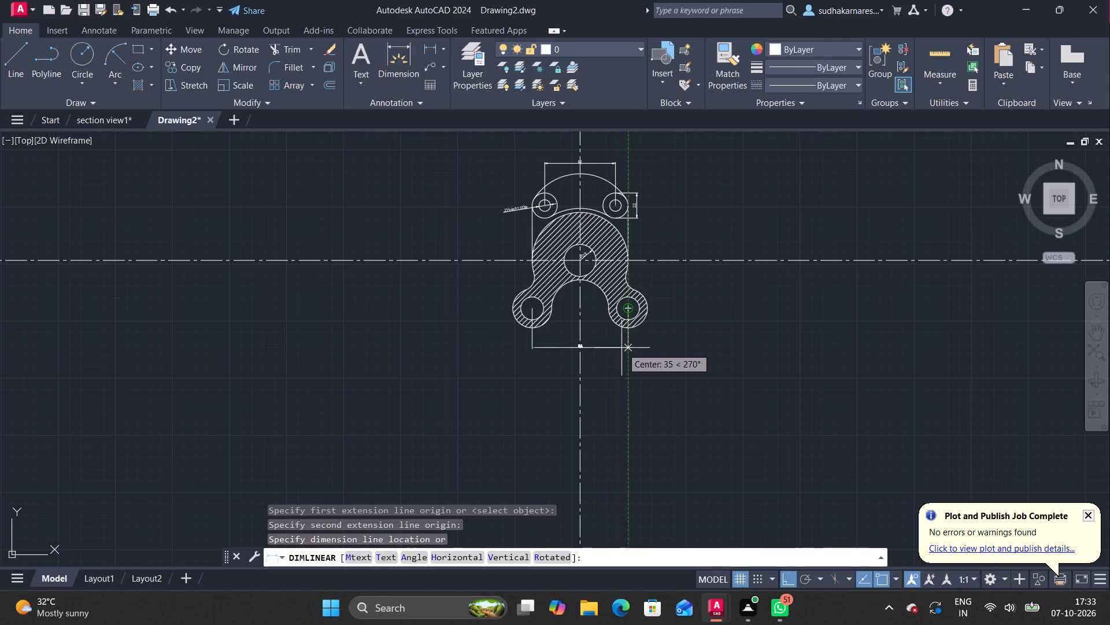
pyautogui.click(621, 348)
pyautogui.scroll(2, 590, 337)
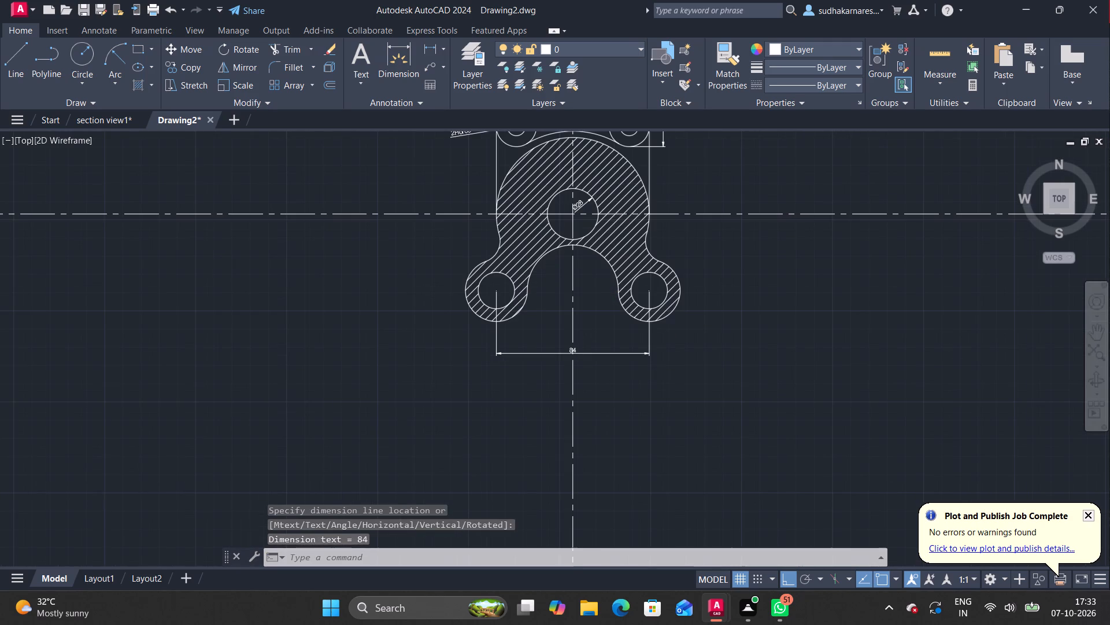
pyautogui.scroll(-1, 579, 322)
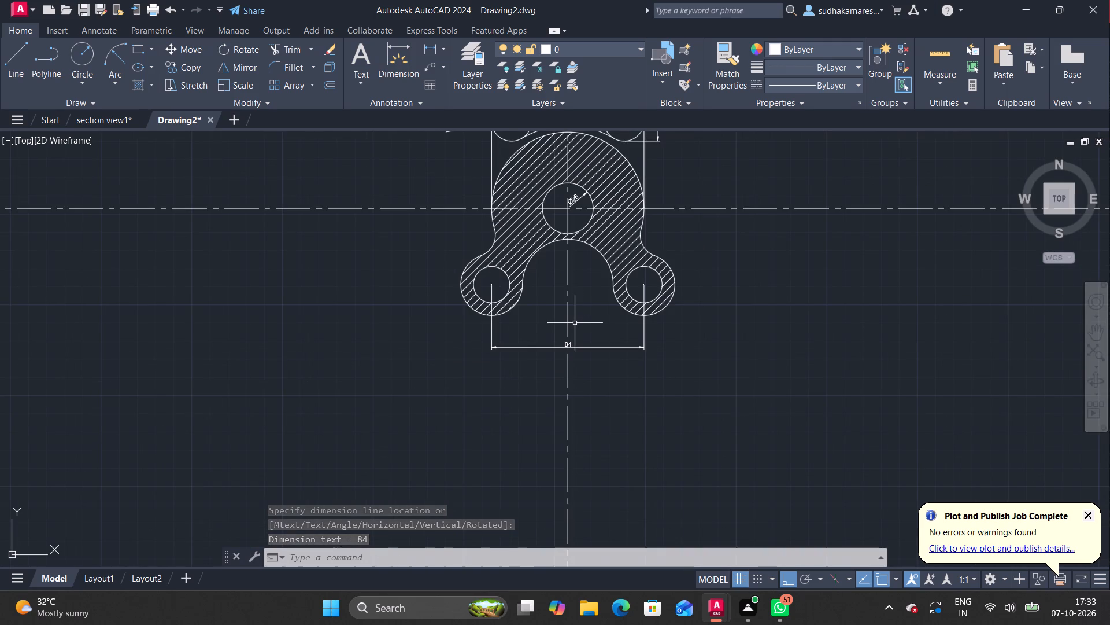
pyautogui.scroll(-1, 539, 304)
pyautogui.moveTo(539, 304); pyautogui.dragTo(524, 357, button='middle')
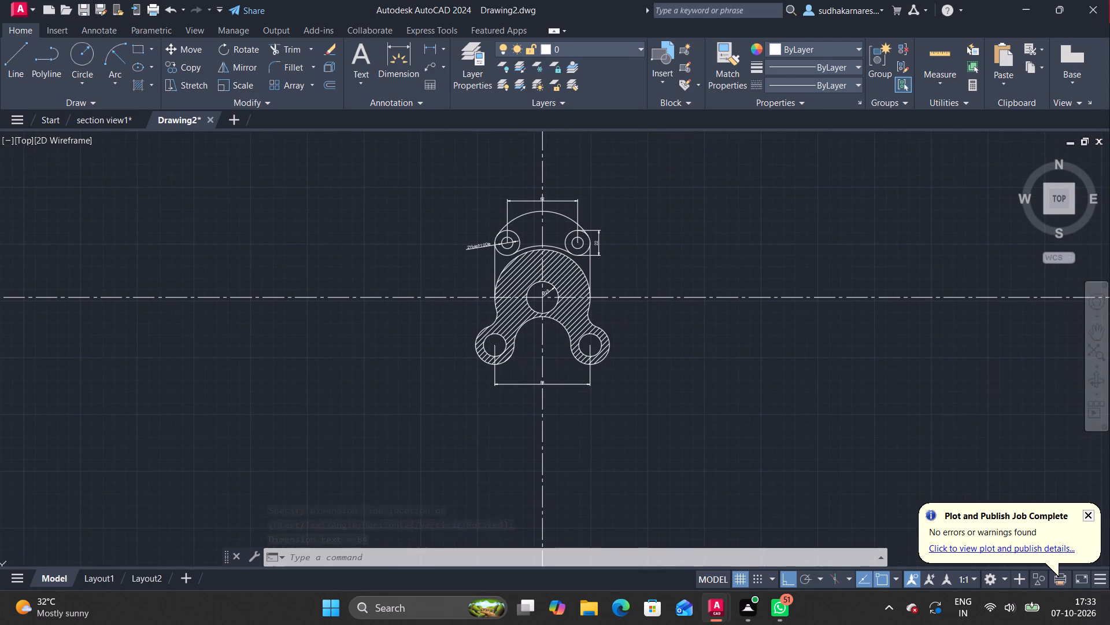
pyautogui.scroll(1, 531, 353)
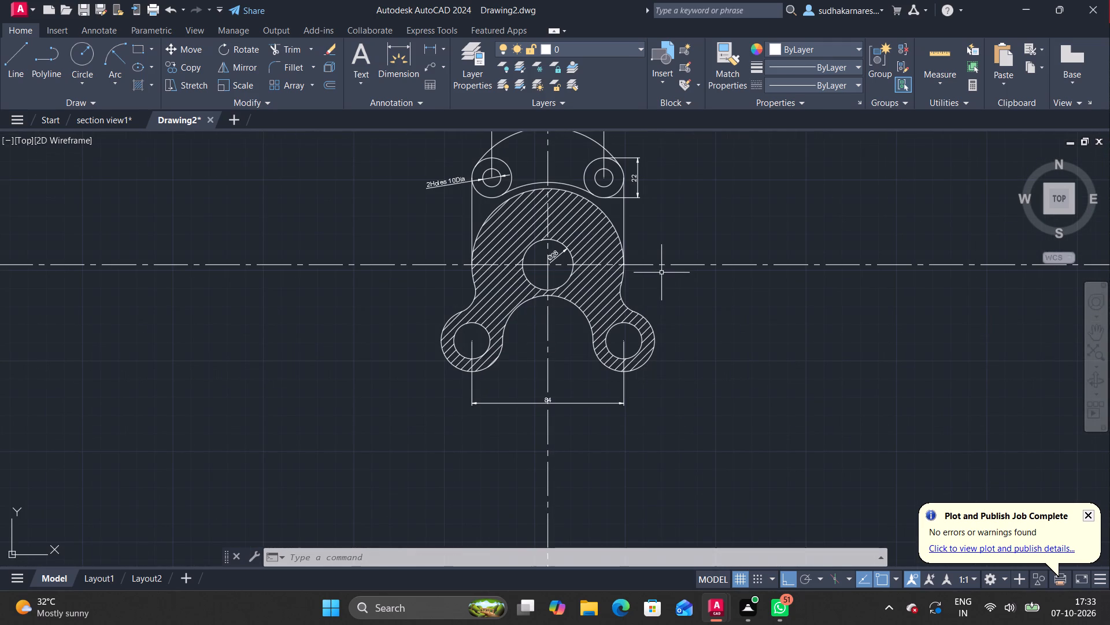
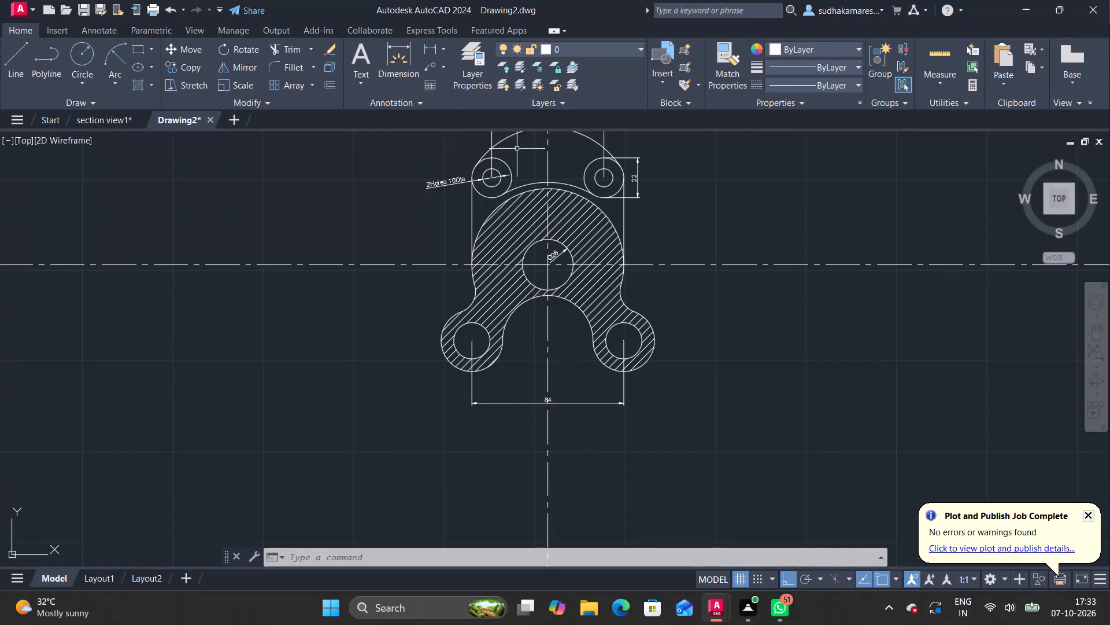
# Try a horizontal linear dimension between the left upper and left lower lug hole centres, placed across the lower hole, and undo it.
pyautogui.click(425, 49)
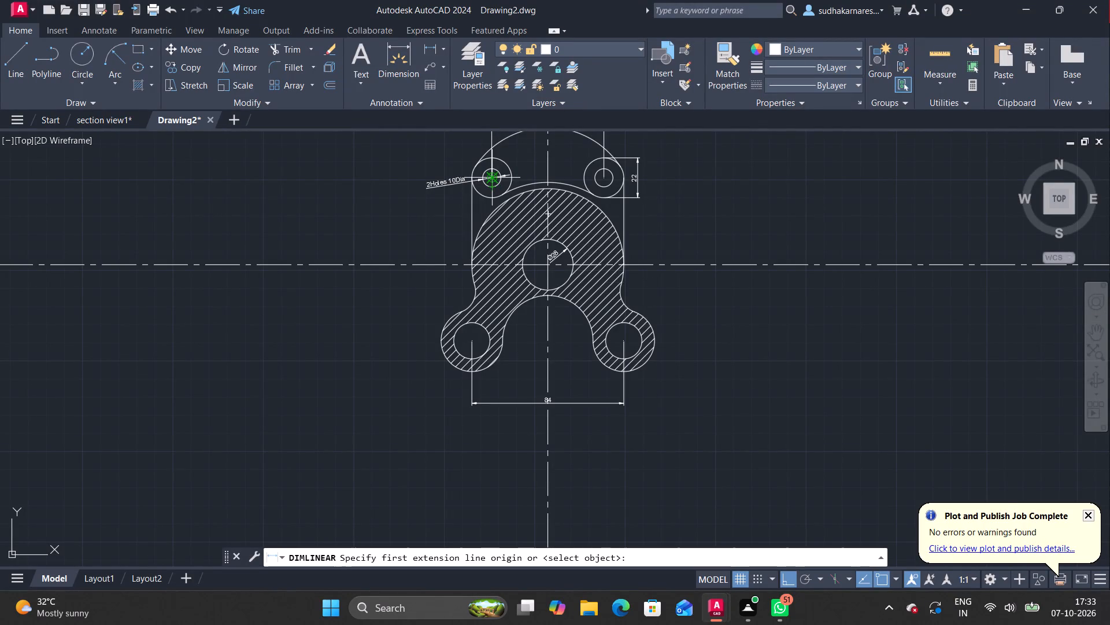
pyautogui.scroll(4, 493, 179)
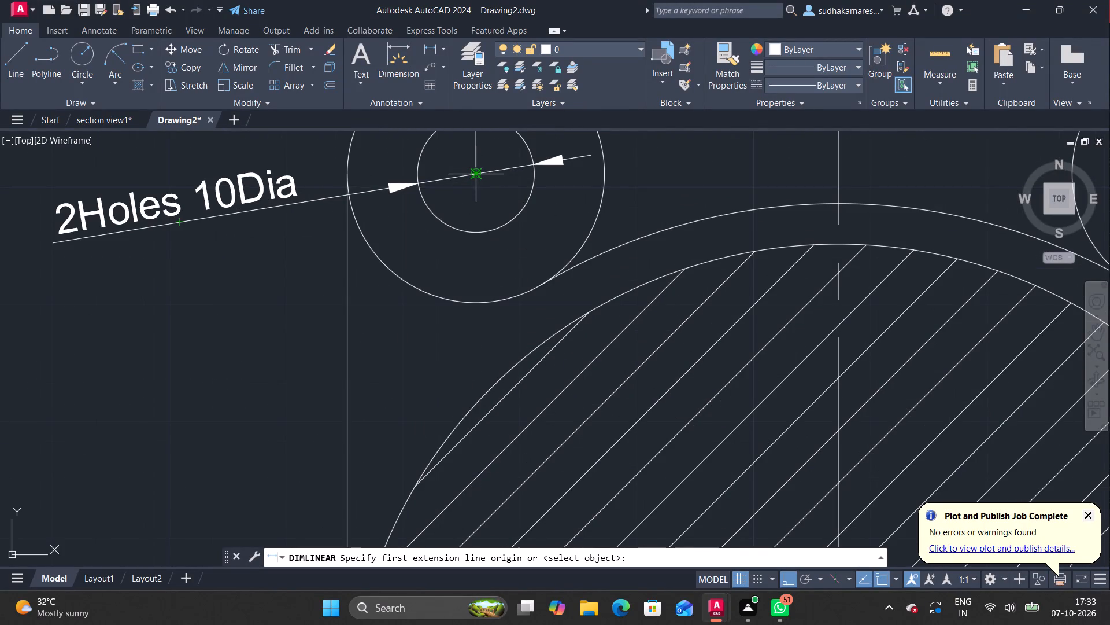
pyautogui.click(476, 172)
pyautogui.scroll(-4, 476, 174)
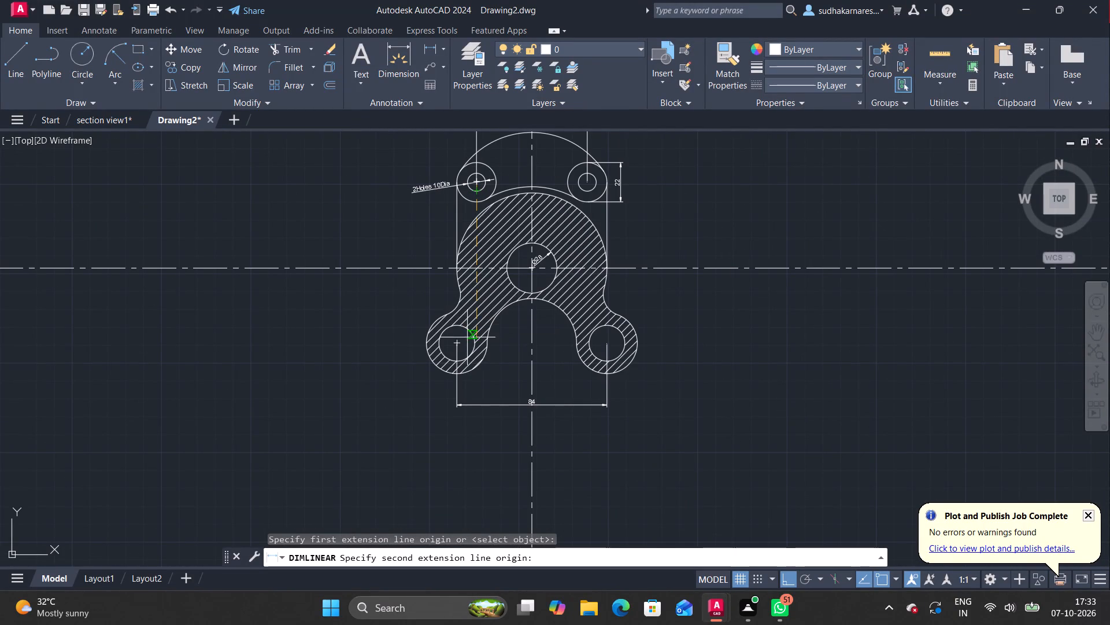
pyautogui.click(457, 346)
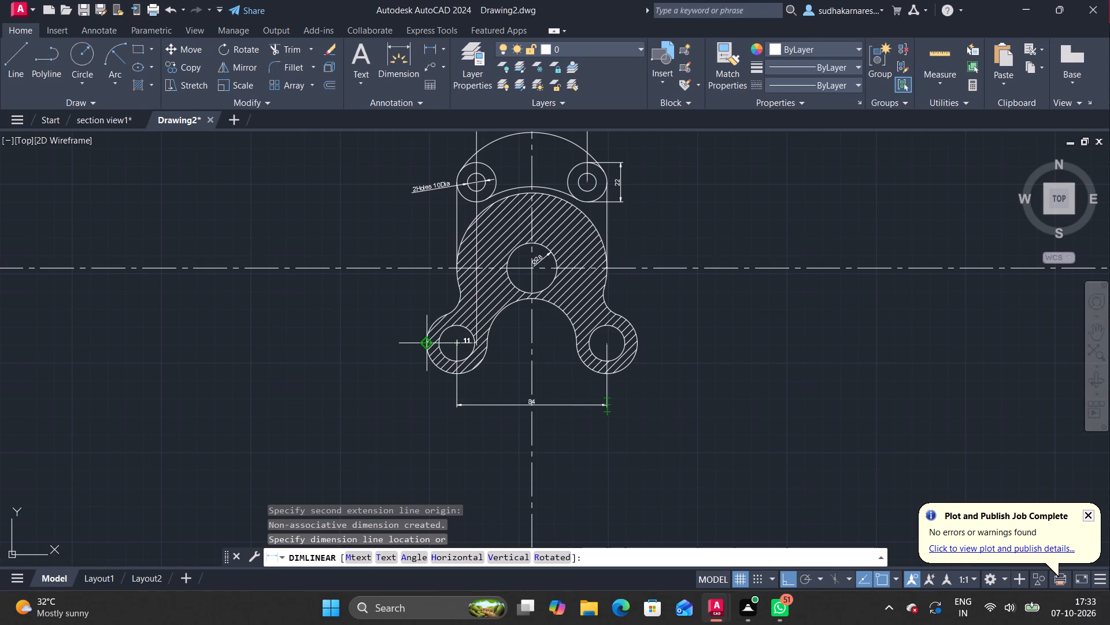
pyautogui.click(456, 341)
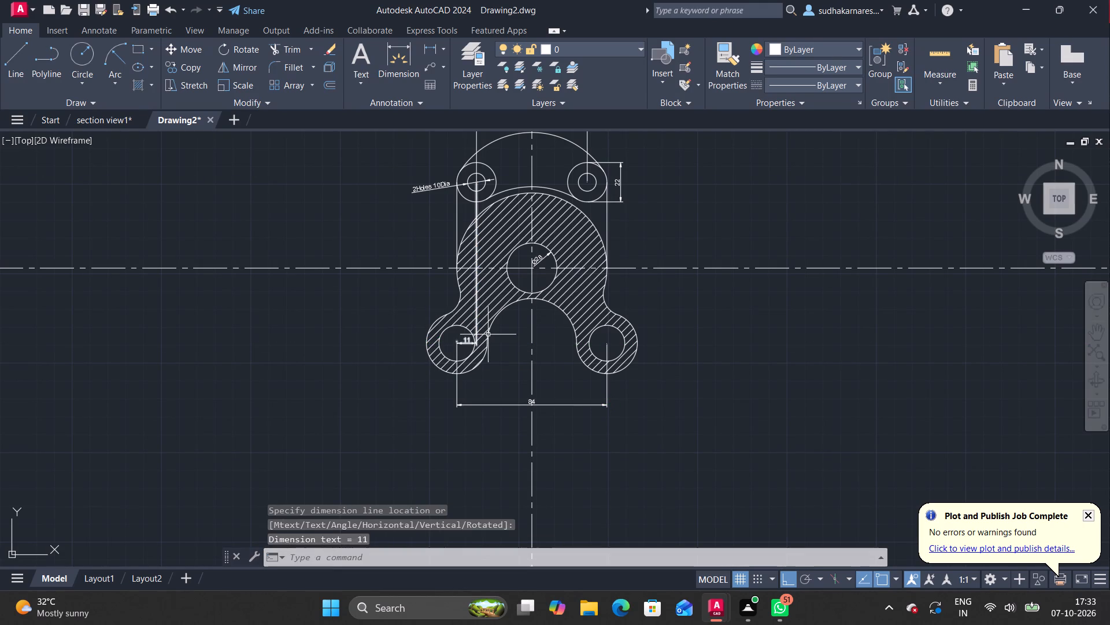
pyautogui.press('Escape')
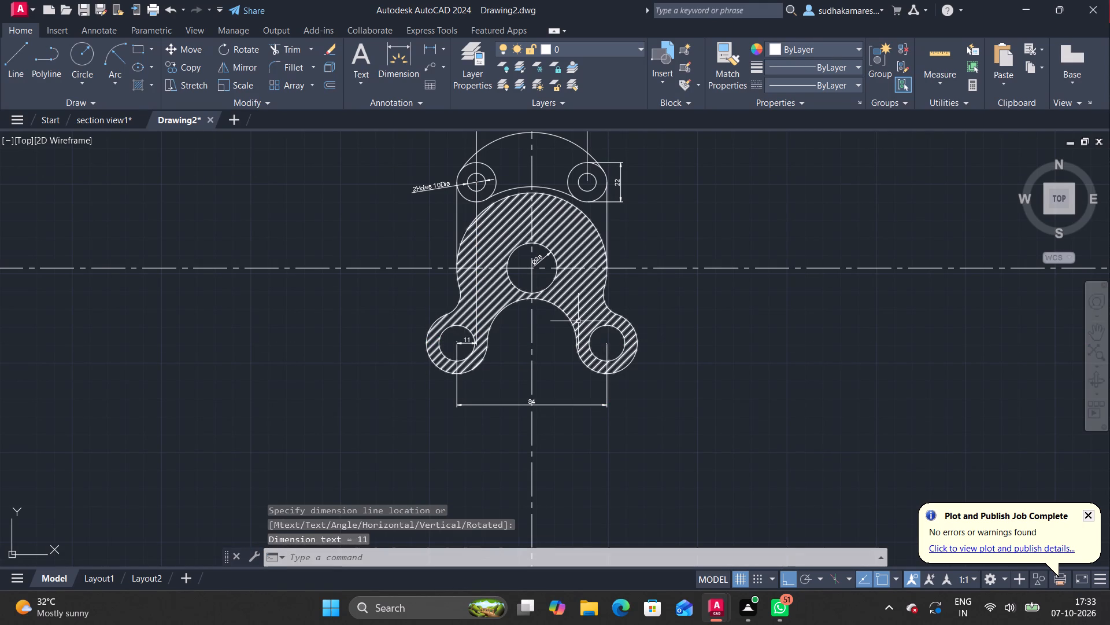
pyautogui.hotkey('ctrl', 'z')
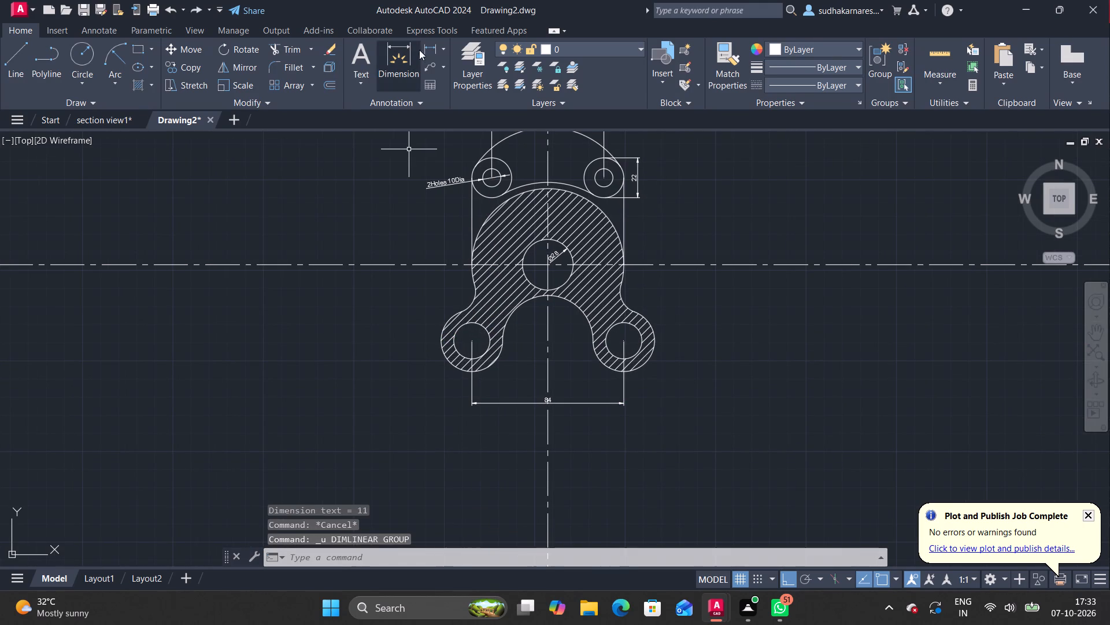
# Add a vertical linear dimension between the left upper and left lower lug hole centres, placed outside the part to its left.
pyautogui.click(427, 51)
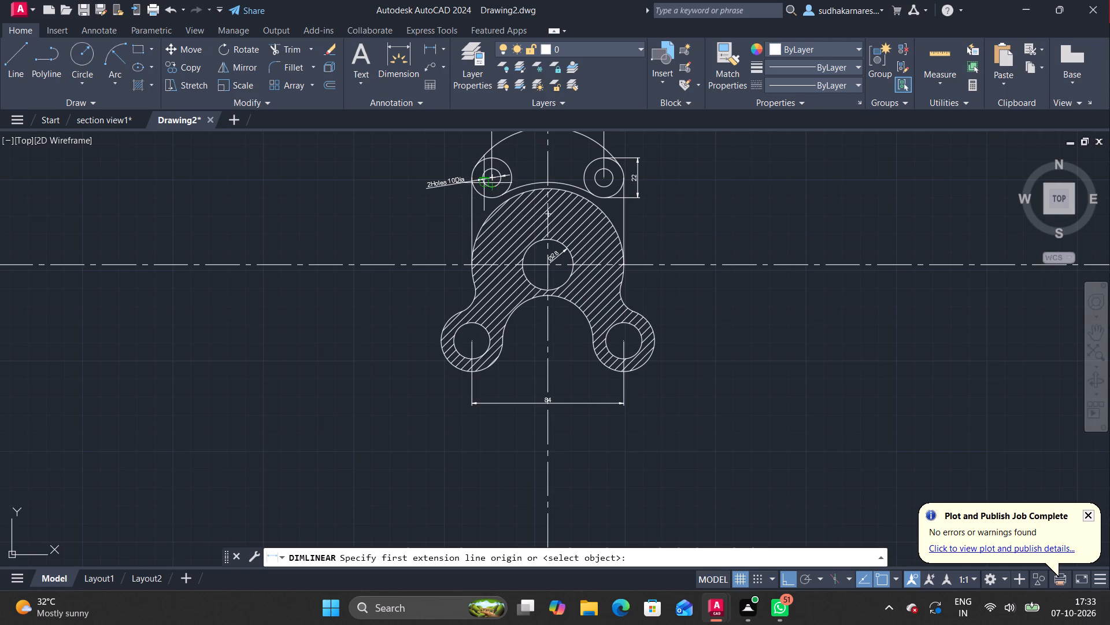
pyautogui.scroll(3, 493, 179)
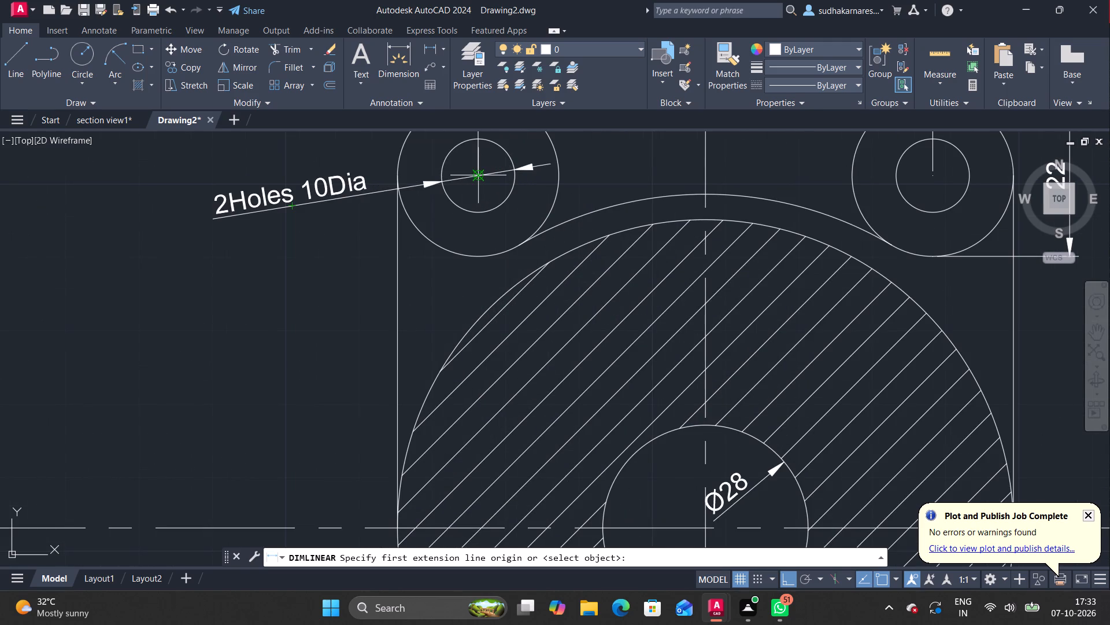
pyautogui.click(478, 179)
pyautogui.scroll(-4, 478, 178)
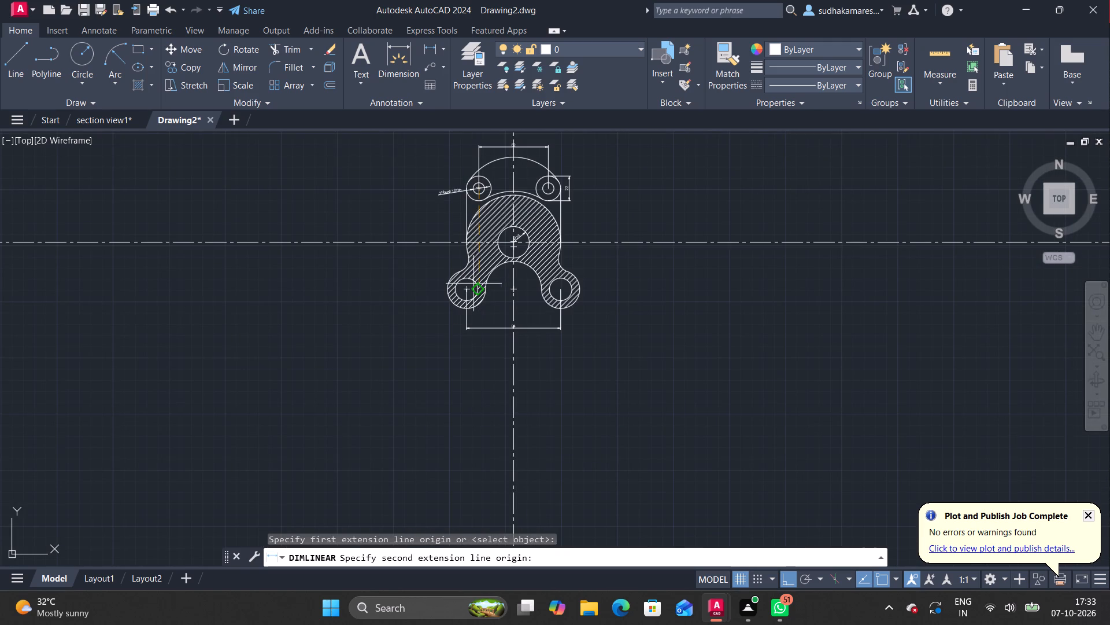
pyautogui.click(468, 286)
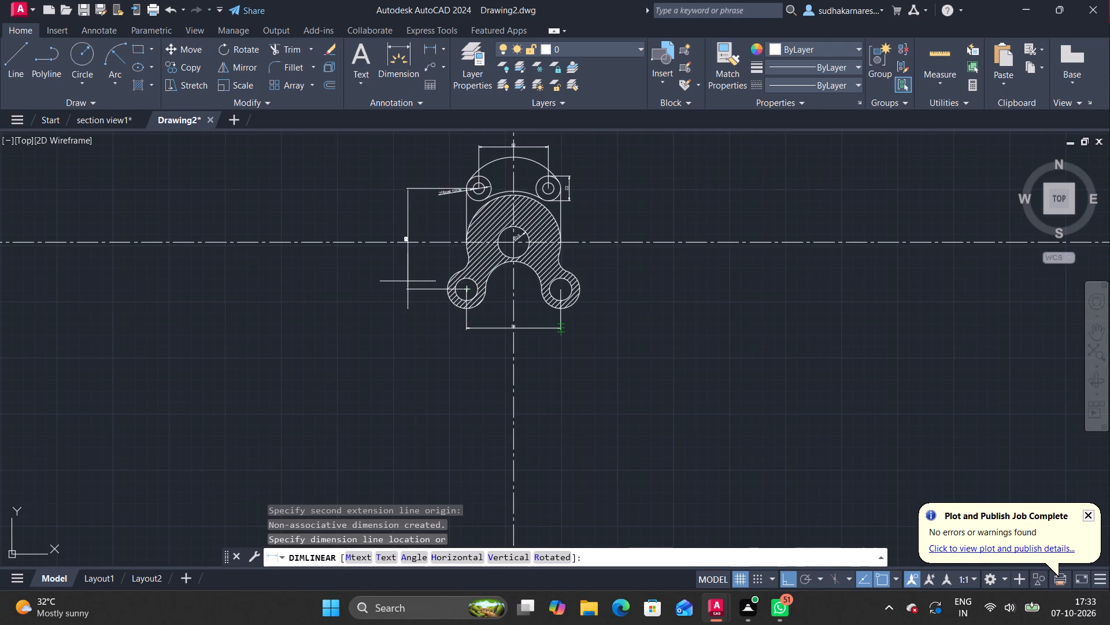
pyautogui.scroll(3, 408, 281)
pyautogui.scroll(-3, 489, 289)
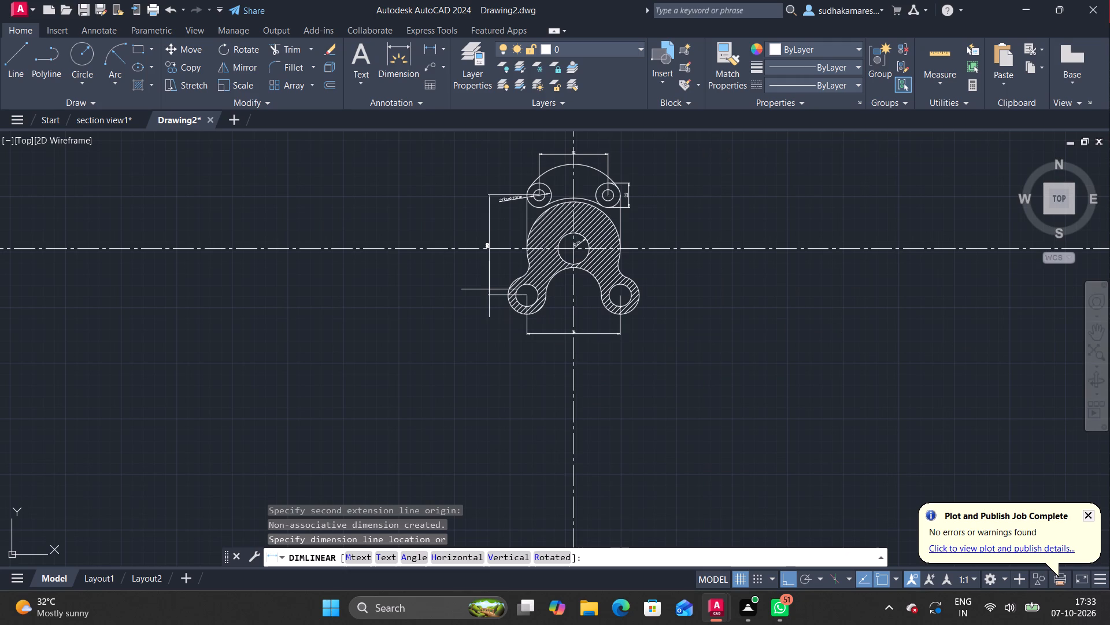
pyautogui.click(493, 291)
# Add a vertical linear dimension from the right upper lug's hole centre to the central hole's centre, placed right of the lug's diameter dimension.
pyautogui.scroll(4, 486, 249)
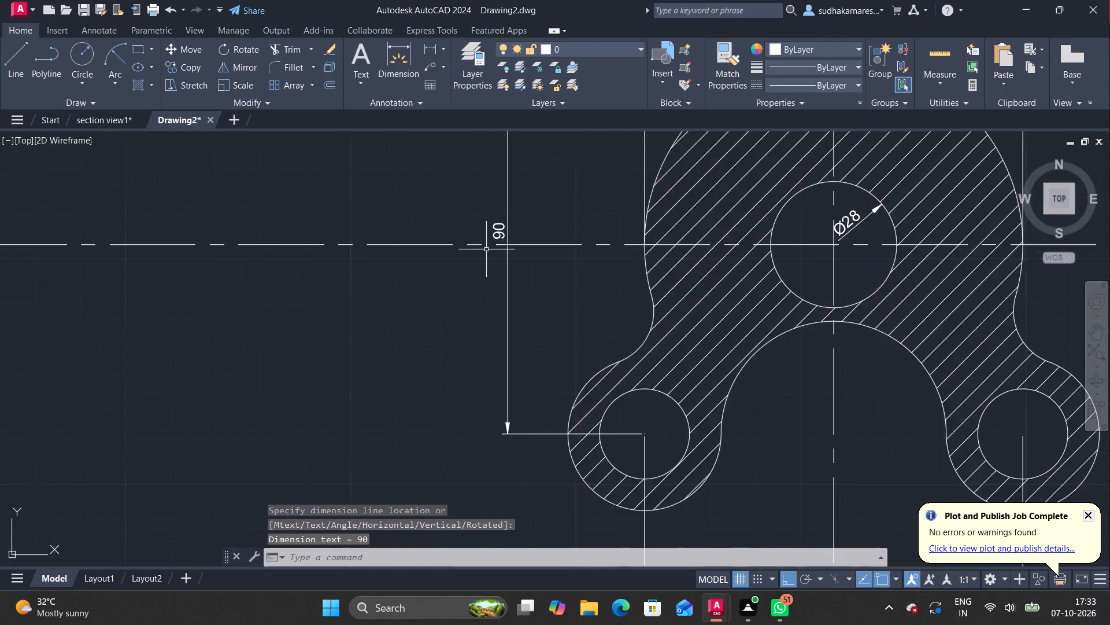
pyautogui.scroll(-5, 534, 242)
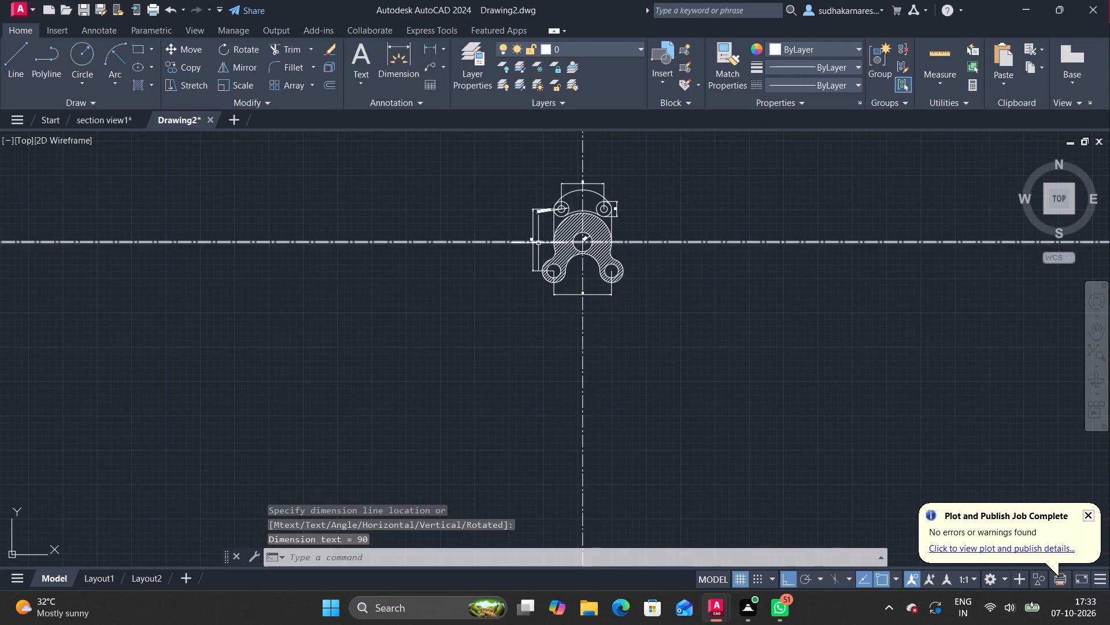
pyautogui.moveTo(538, 243); pyautogui.dragTo(517, 366, button='middle')
pyautogui.scroll(1, 520, 347)
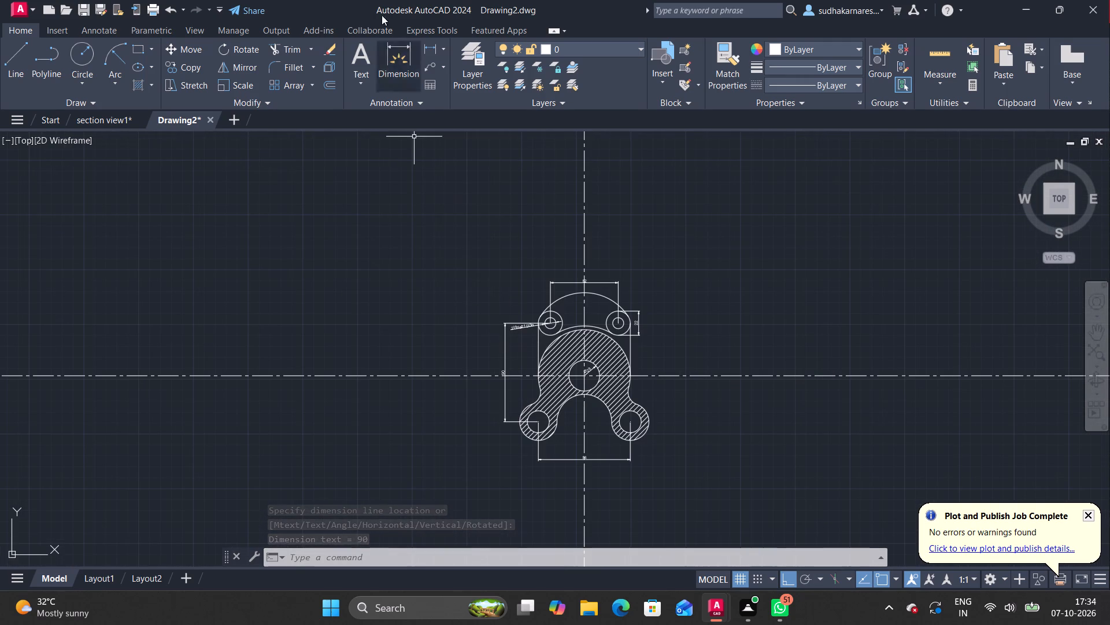
pyautogui.click(427, 46)
pyautogui.scroll(1, 549, 341)
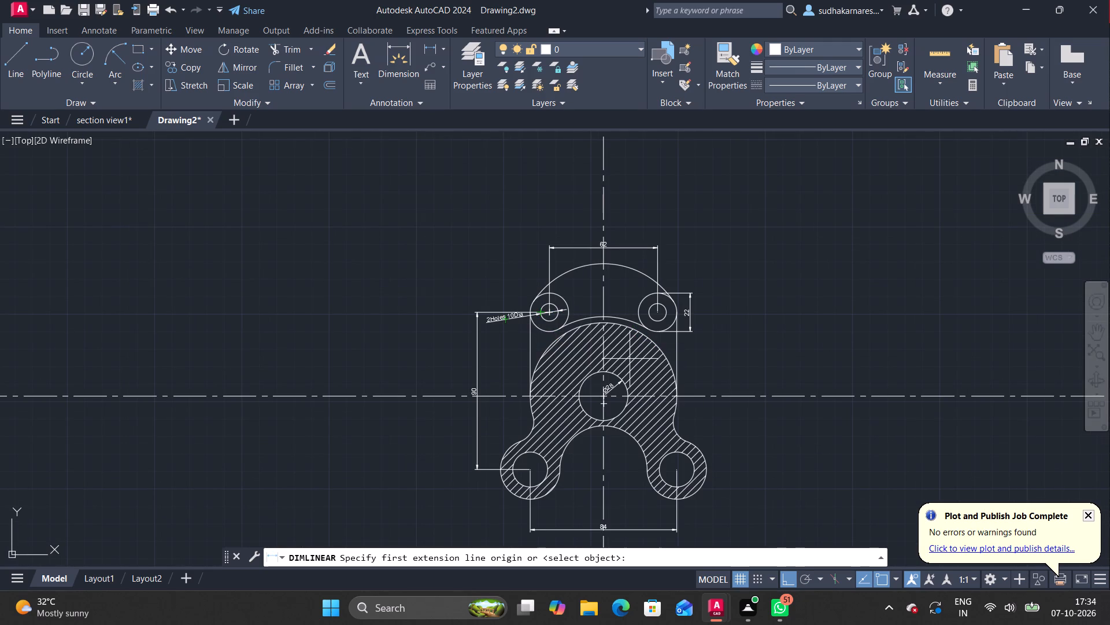
pyautogui.click(657, 315)
pyautogui.click(603, 399)
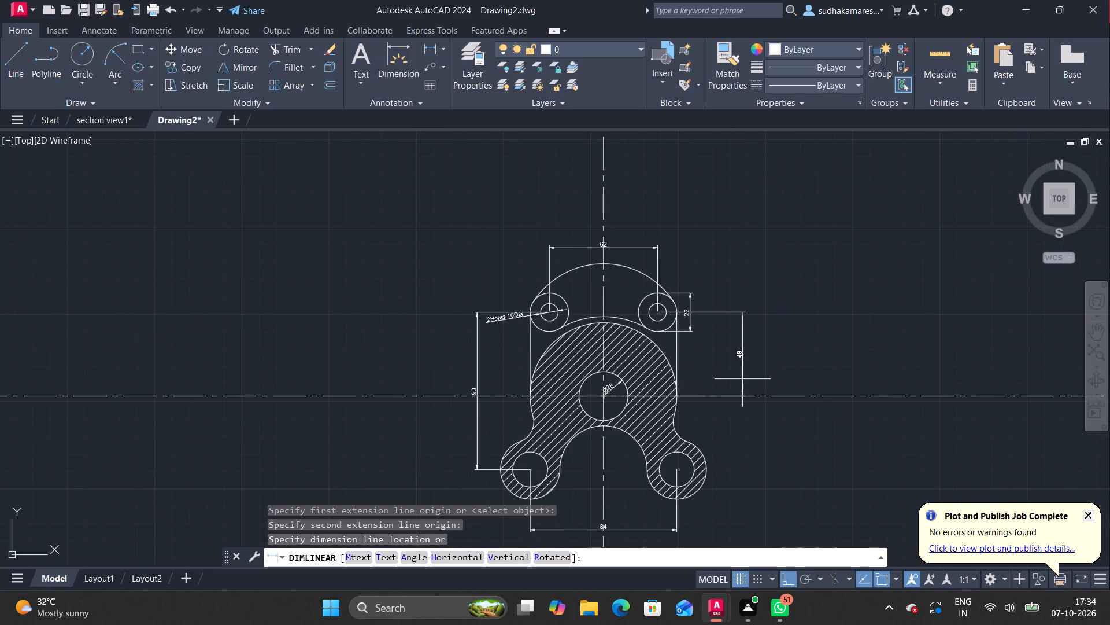
pyautogui.click(711, 367)
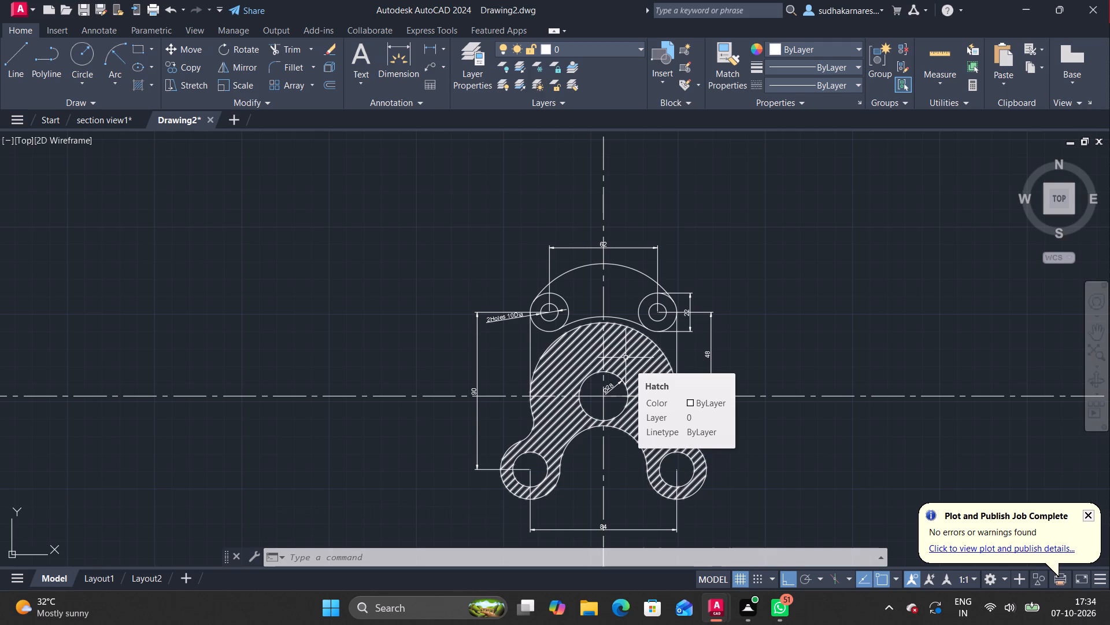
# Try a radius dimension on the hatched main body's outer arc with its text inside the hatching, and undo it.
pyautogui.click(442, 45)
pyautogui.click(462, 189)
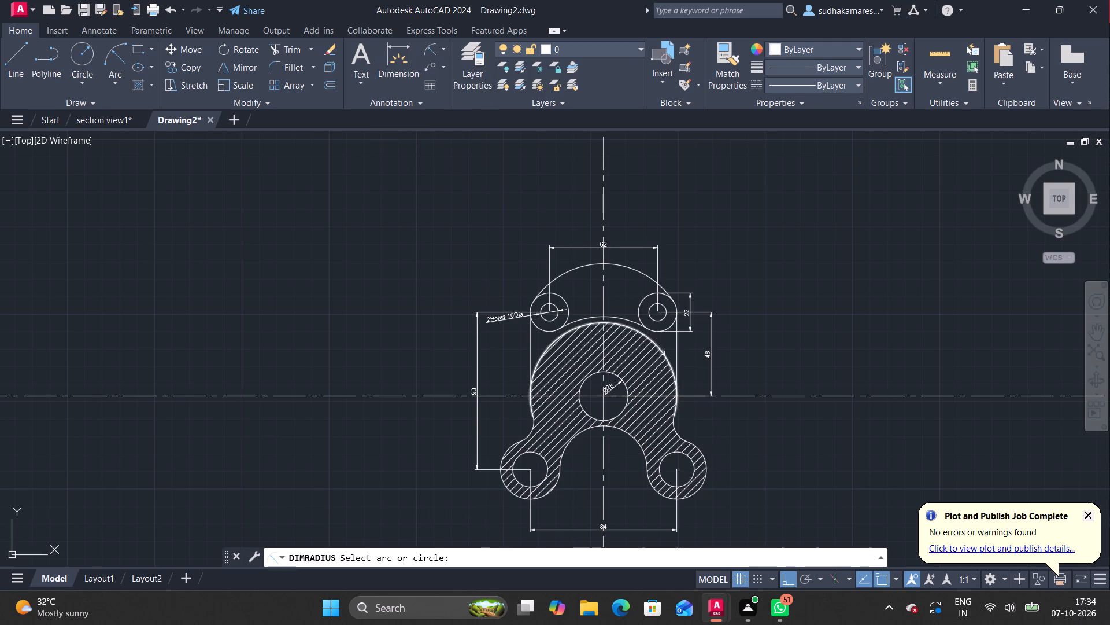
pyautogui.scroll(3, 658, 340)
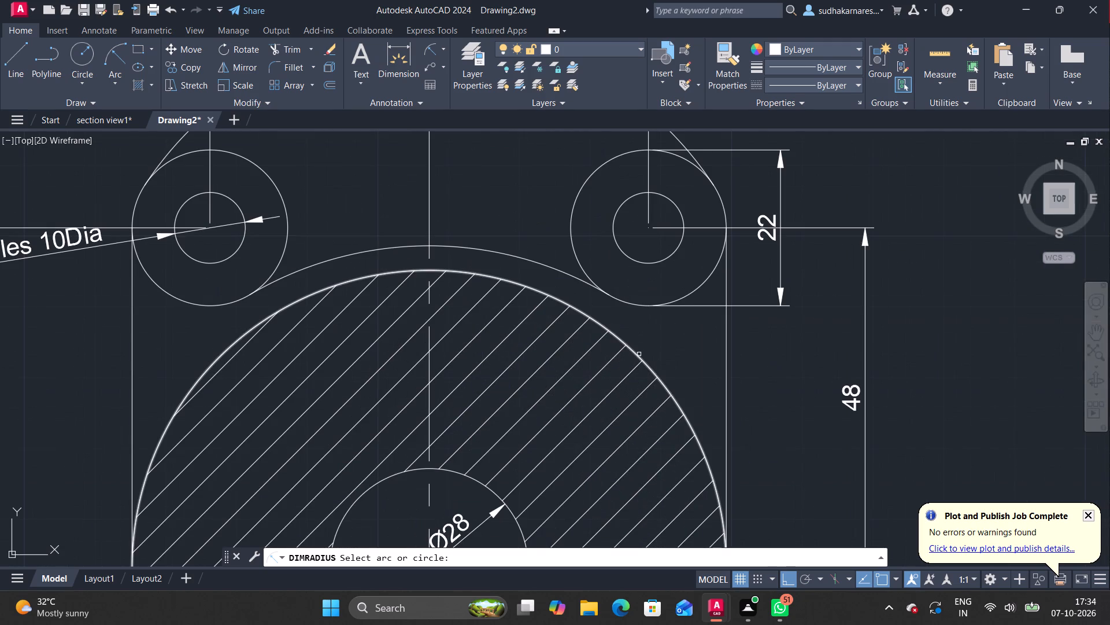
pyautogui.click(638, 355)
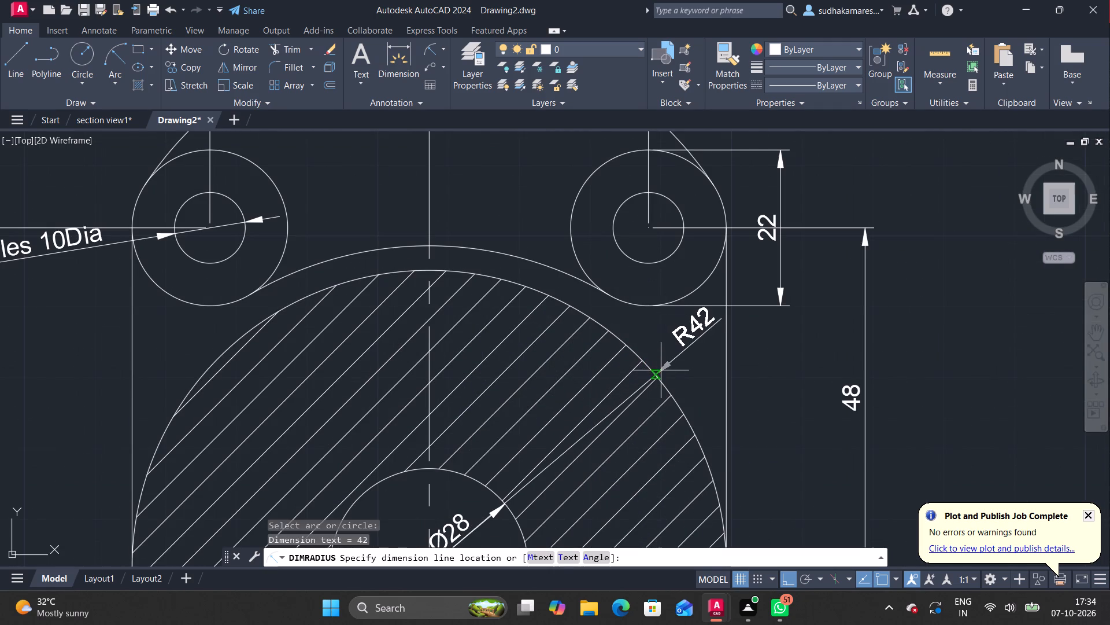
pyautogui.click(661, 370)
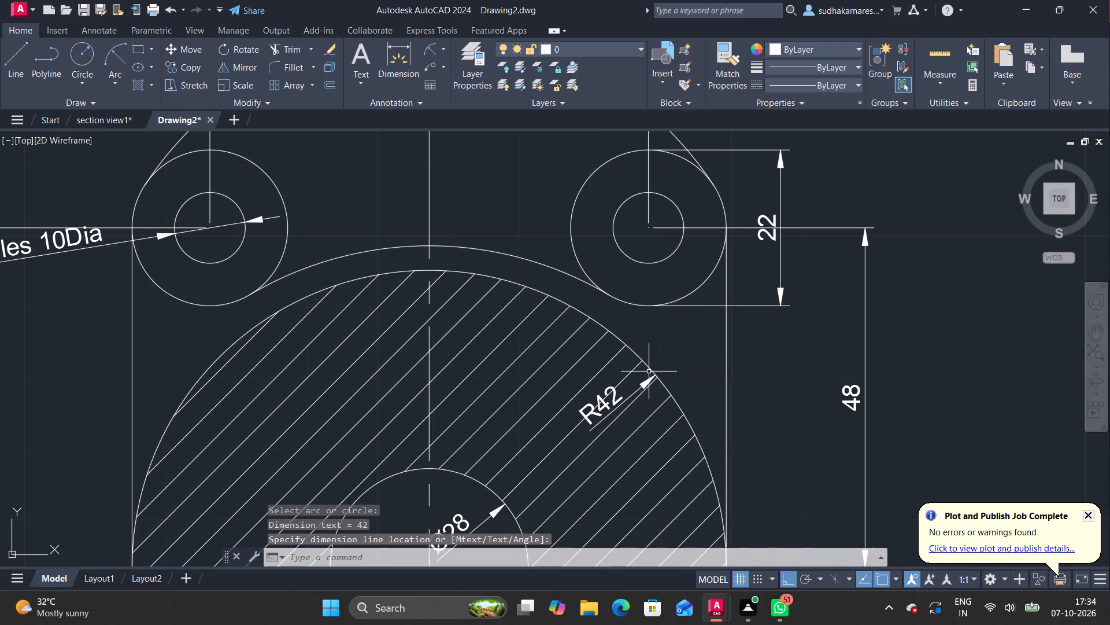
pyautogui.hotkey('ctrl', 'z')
# Add a radius dimension to the hatched main body's outer arc, with its text outside the arc at the upper right.
pyautogui.scroll(4, 506, 329)
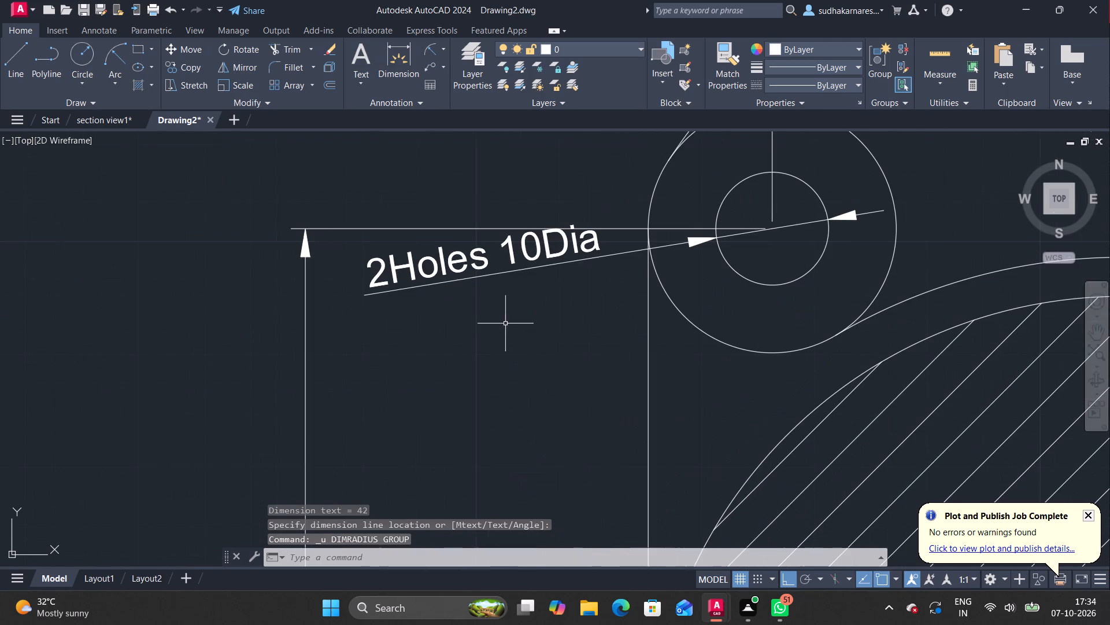
pyautogui.click(432, 49)
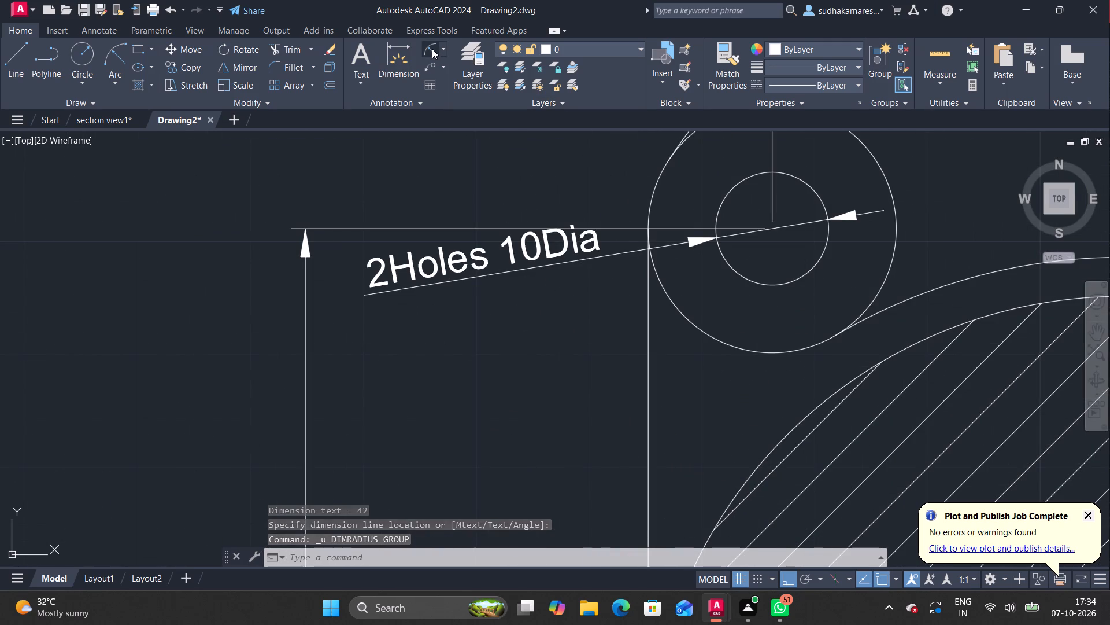
pyautogui.scroll(-4, 702, 409)
pyautogui.scroll(3, 825, 455)
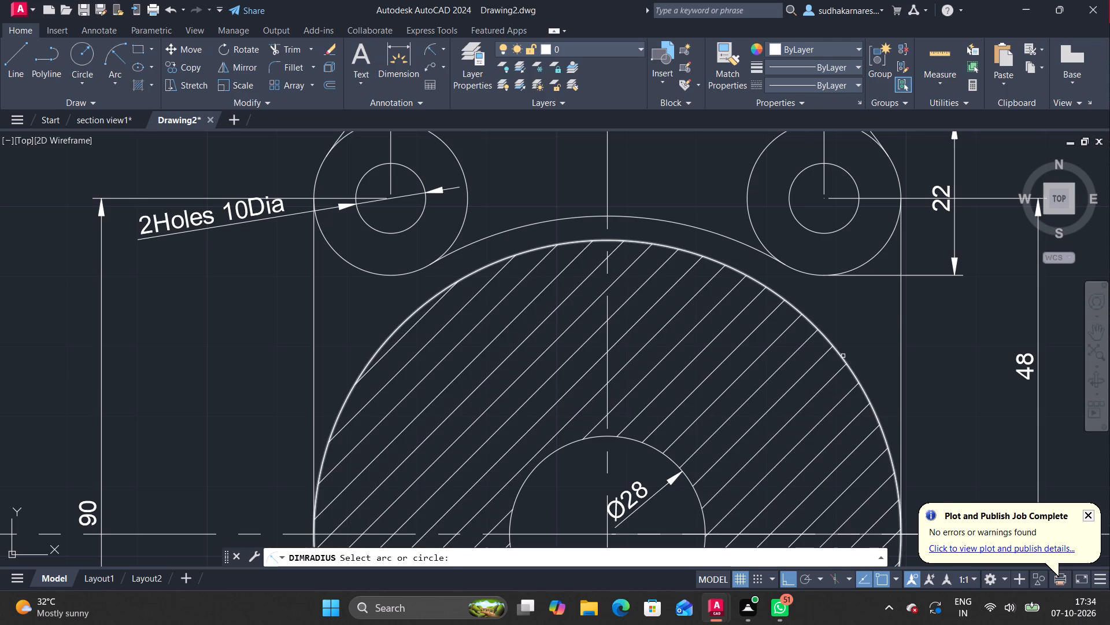
pyautogui.click(843, 356)
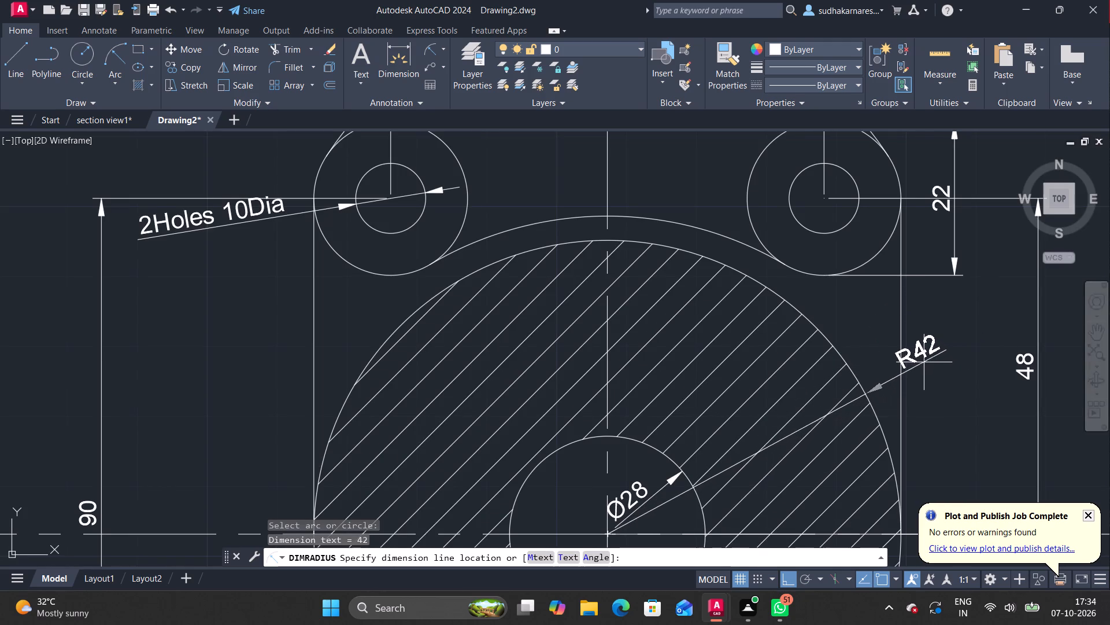
pyautogui.click(861, 337)
# Add a radius dimension to the arc joining the upper lugs just above the hatched body, with its text above the arc.
pyautogui.scroll(-2, 831, 328)
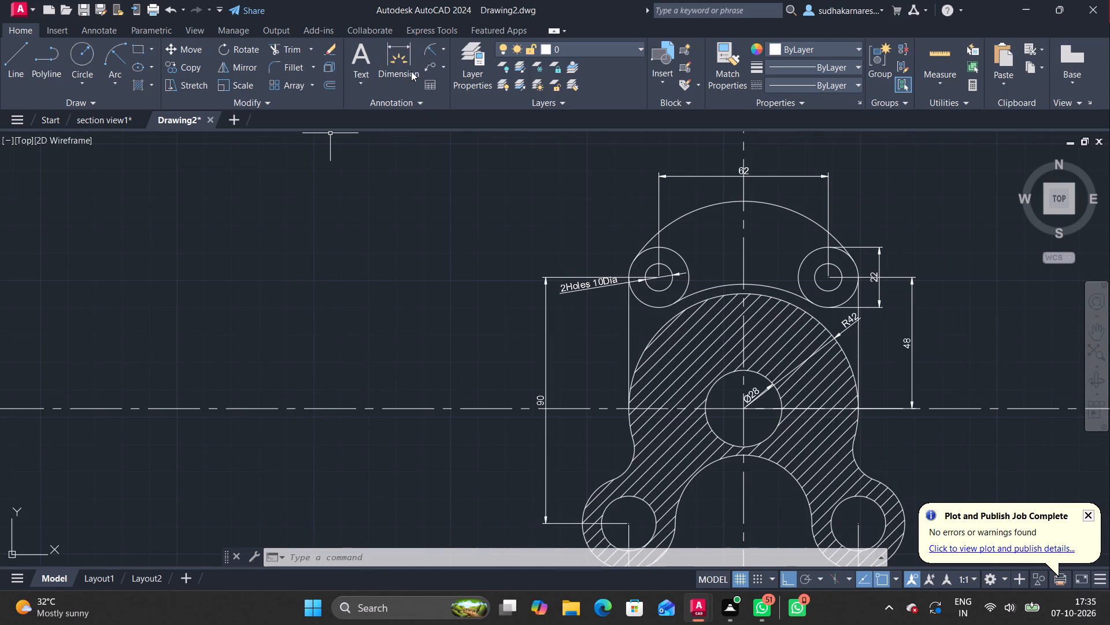
pyautogui.click(435, 52)
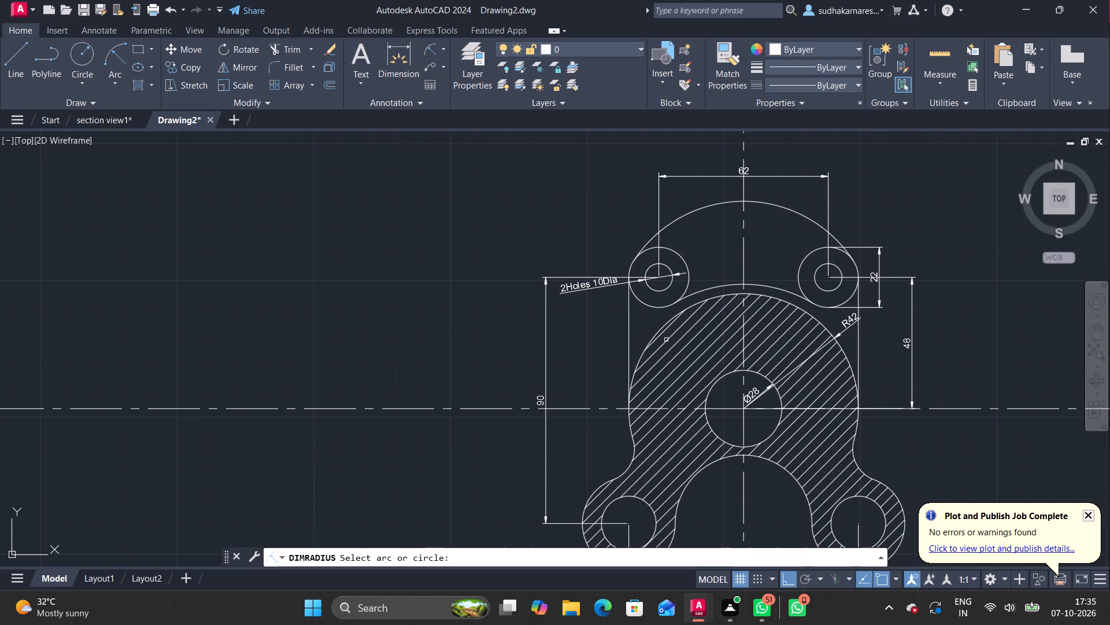
pyautogui.click(761, 284)
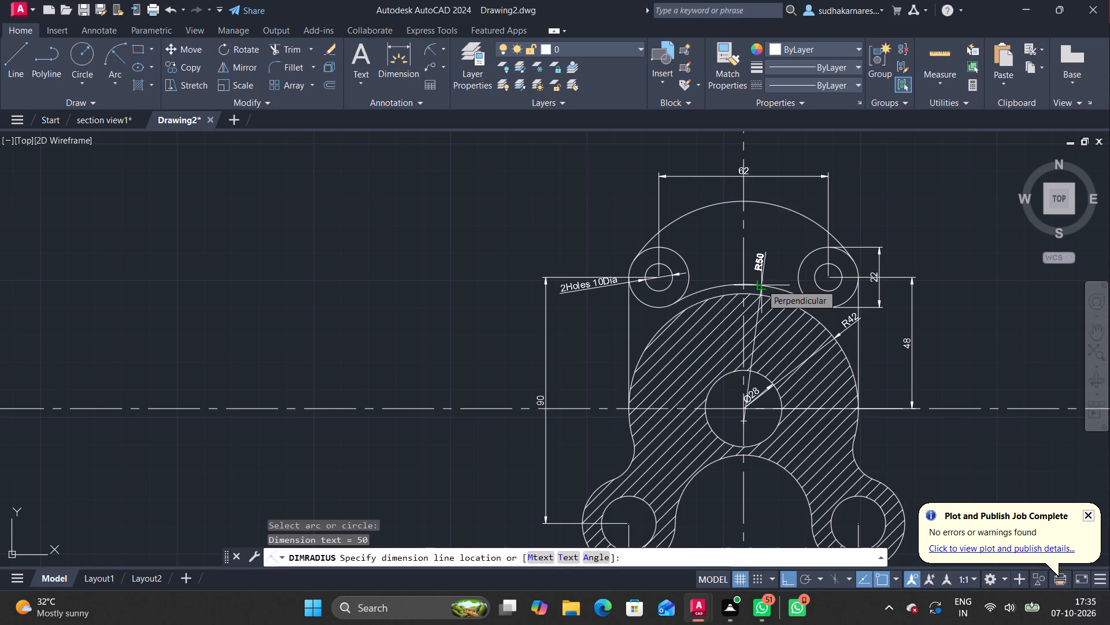
pyautogui.click(761, 284)
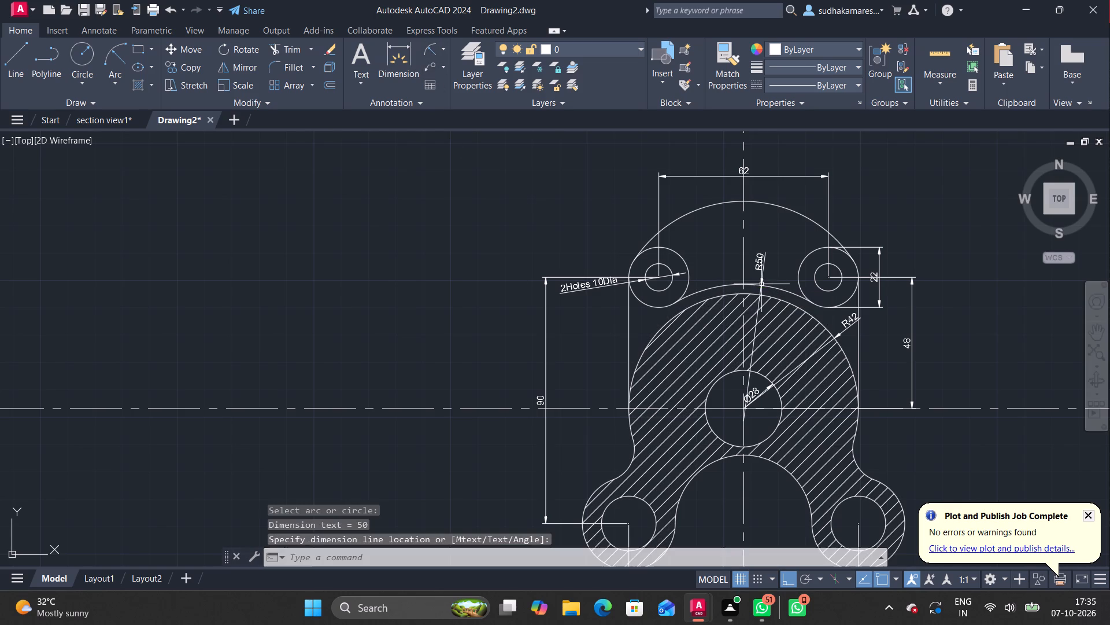
# Add a radius dimension to the part's top arc, with its text inside the arc right of the vertical centre line.
pyautogui.click(424, 46)
pyautogui.click(787, 209)
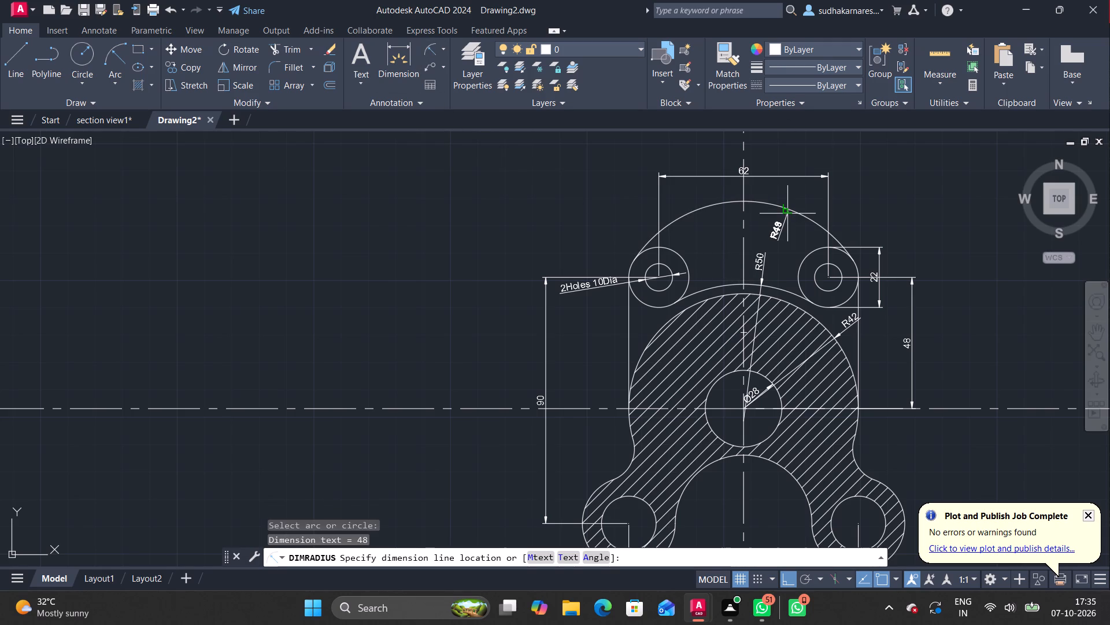
pyautogui.click(787, 214)
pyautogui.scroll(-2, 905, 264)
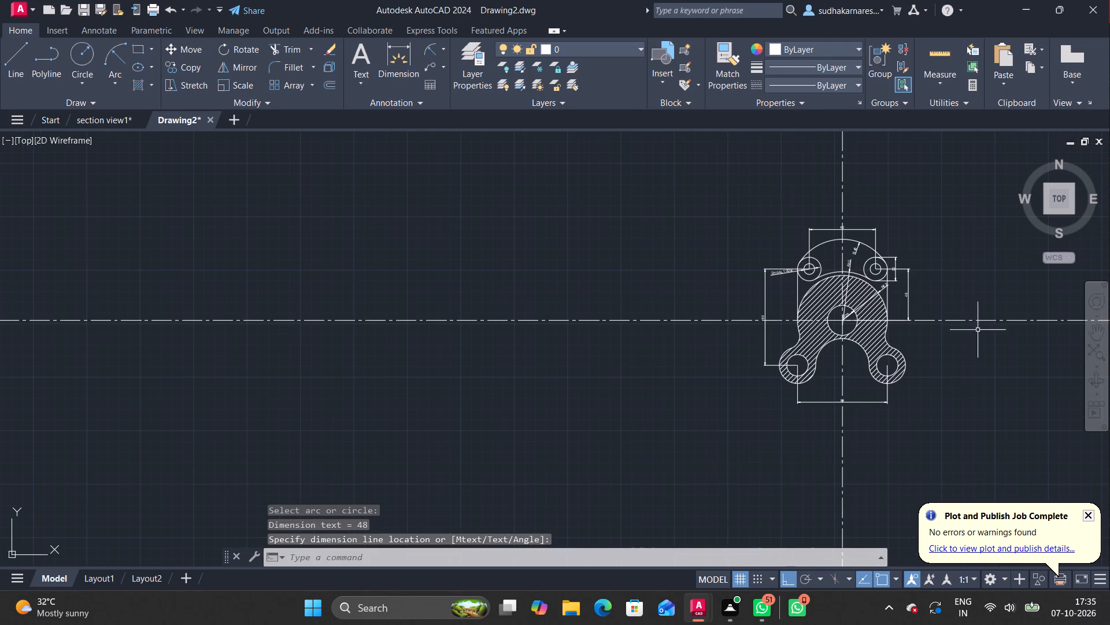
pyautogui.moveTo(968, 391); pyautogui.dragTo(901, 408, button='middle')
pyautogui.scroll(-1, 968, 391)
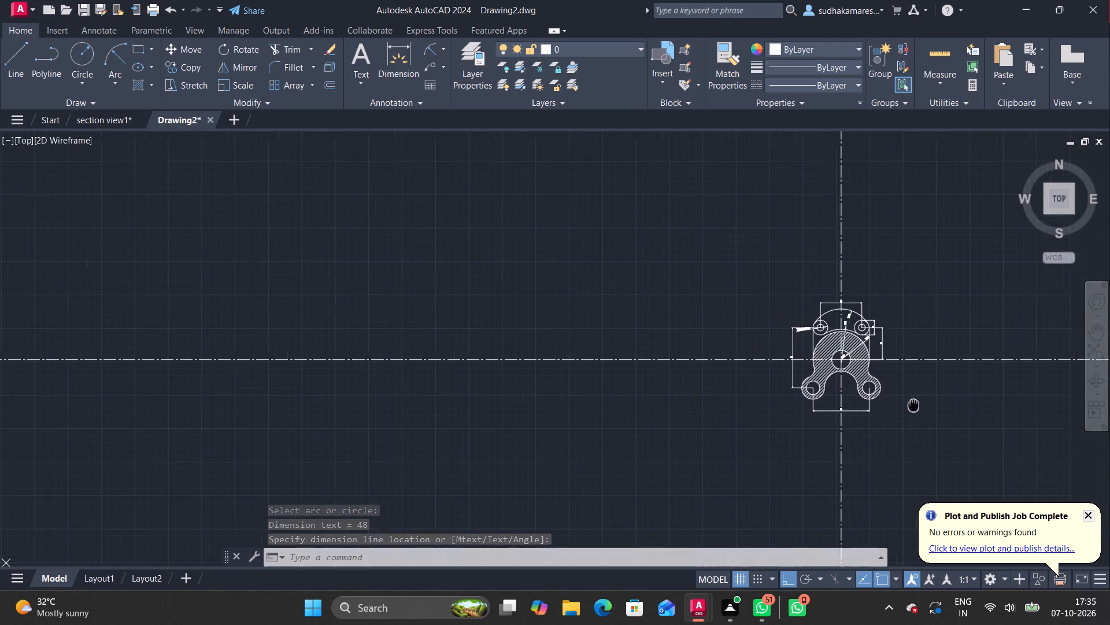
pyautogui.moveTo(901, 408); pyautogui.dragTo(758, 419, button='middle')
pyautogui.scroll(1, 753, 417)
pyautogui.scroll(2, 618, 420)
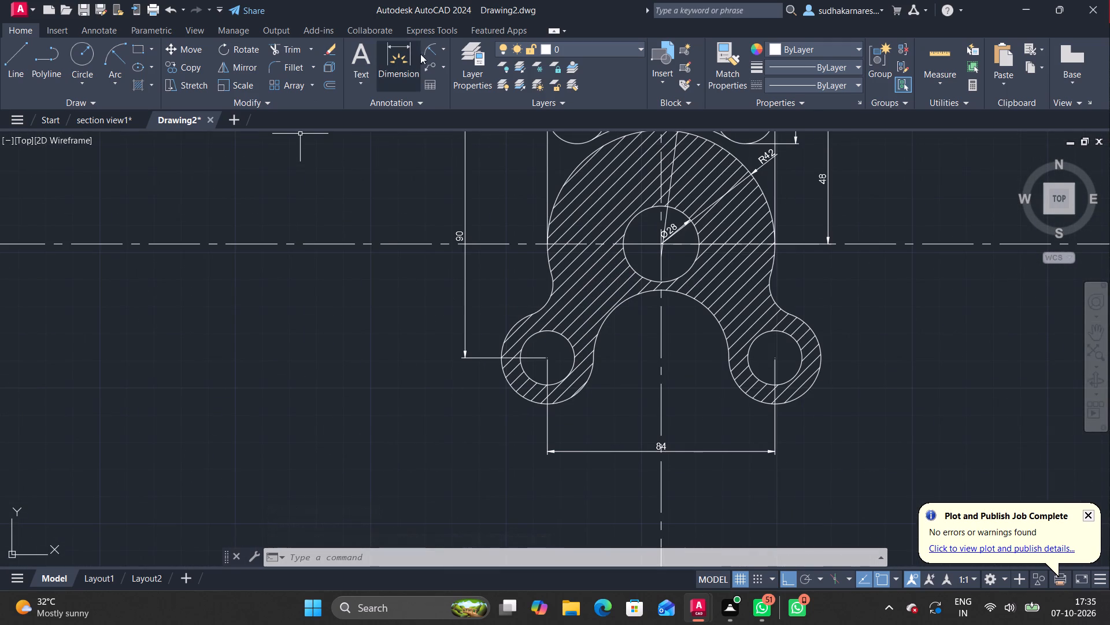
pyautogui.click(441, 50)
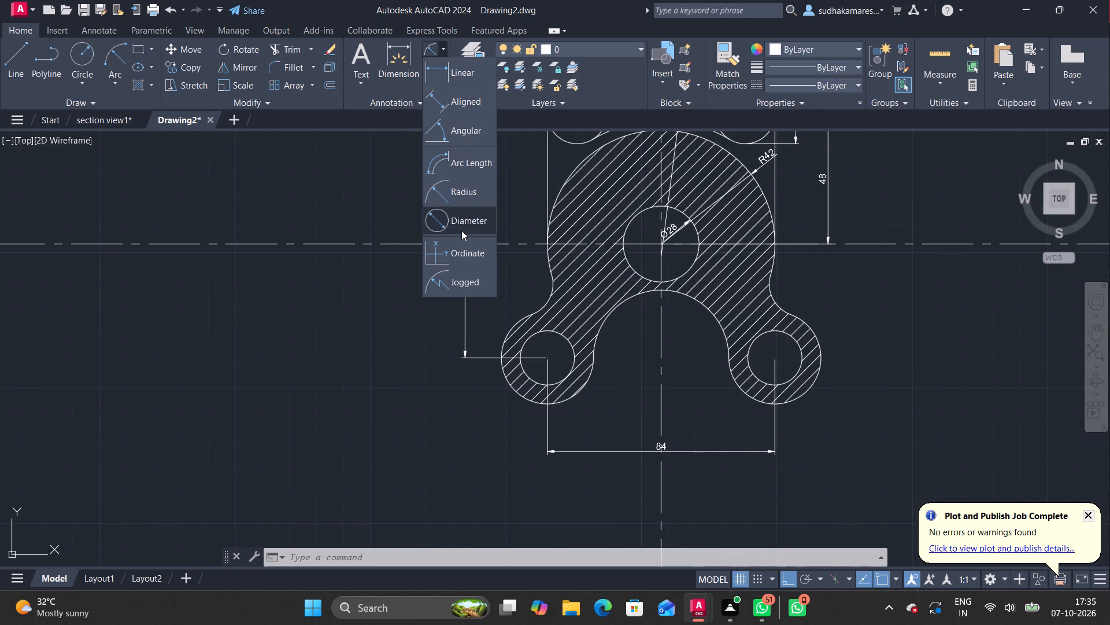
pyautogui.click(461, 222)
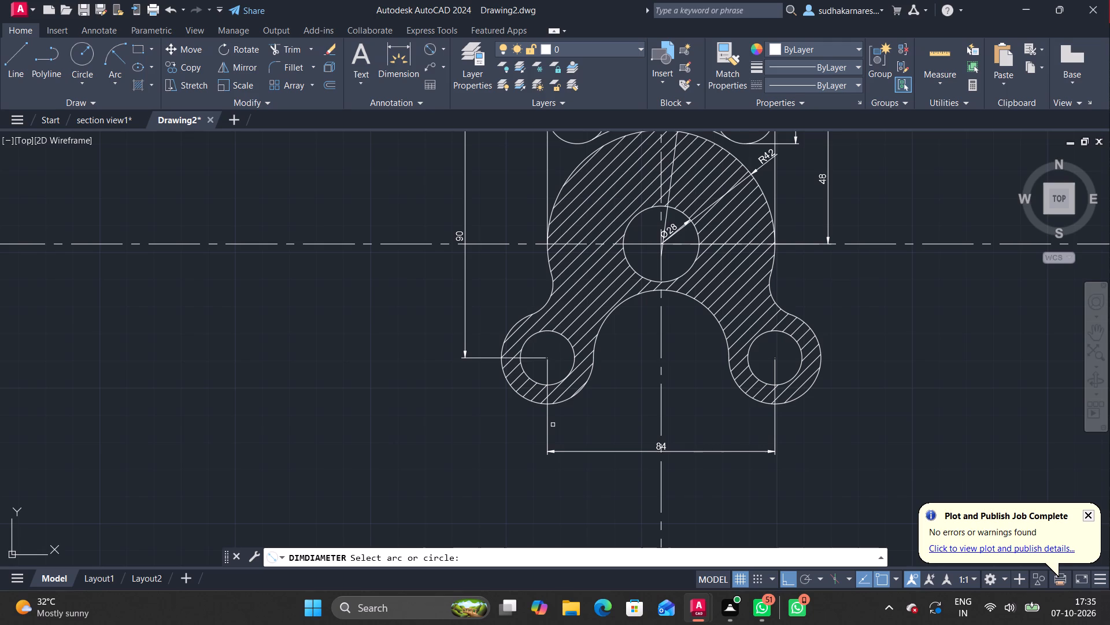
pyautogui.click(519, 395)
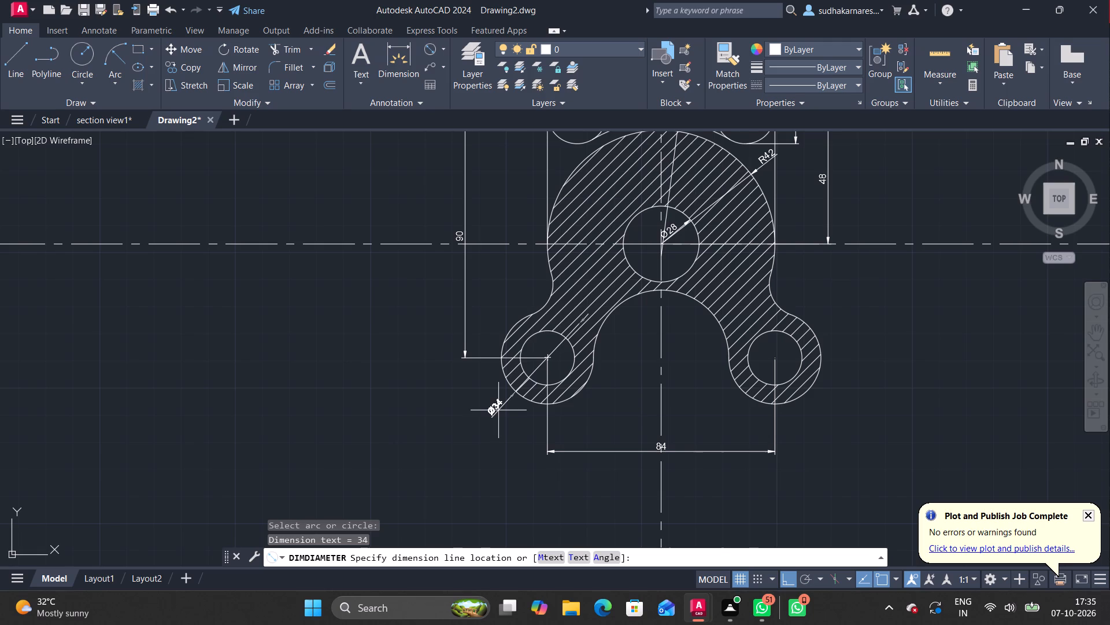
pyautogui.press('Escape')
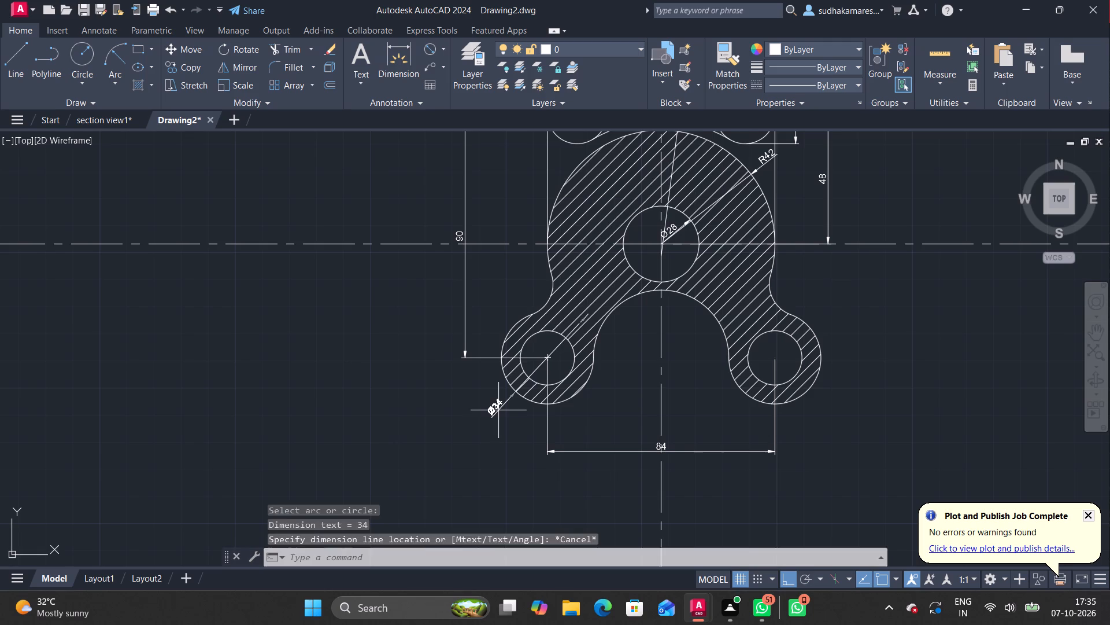
# Add a diameter dimension to the lower-left lug's hole with the text "2Holes 20Dia", placed outside the lug at its lower left.
pyautogui.click(426, 52)
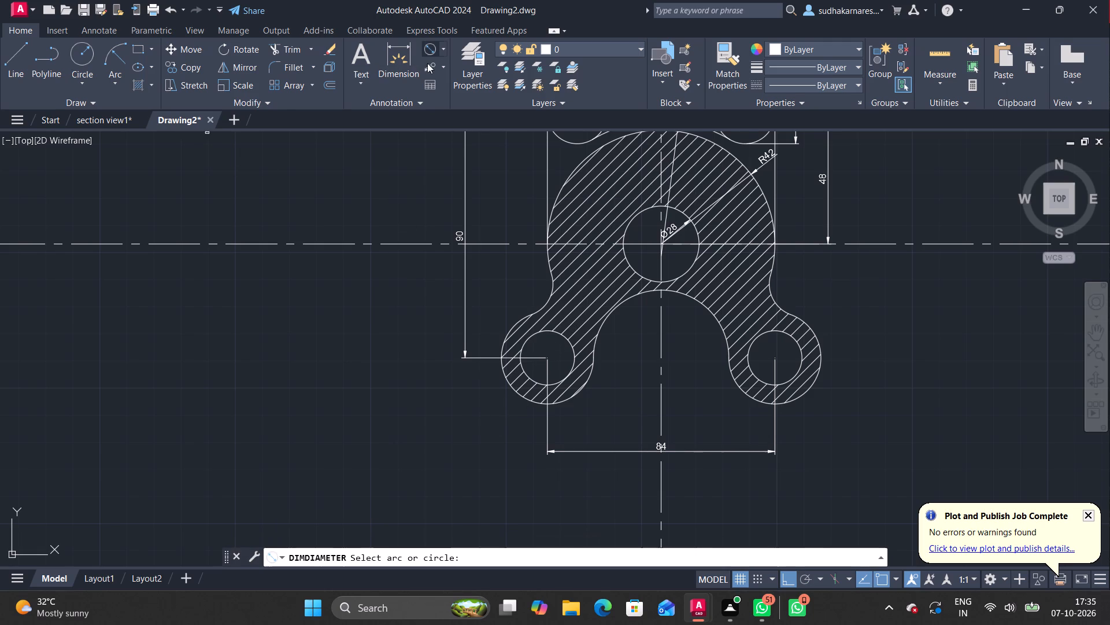
pyautogui.scroll(3, 532, 383)
pyautogui.click(532, 380)
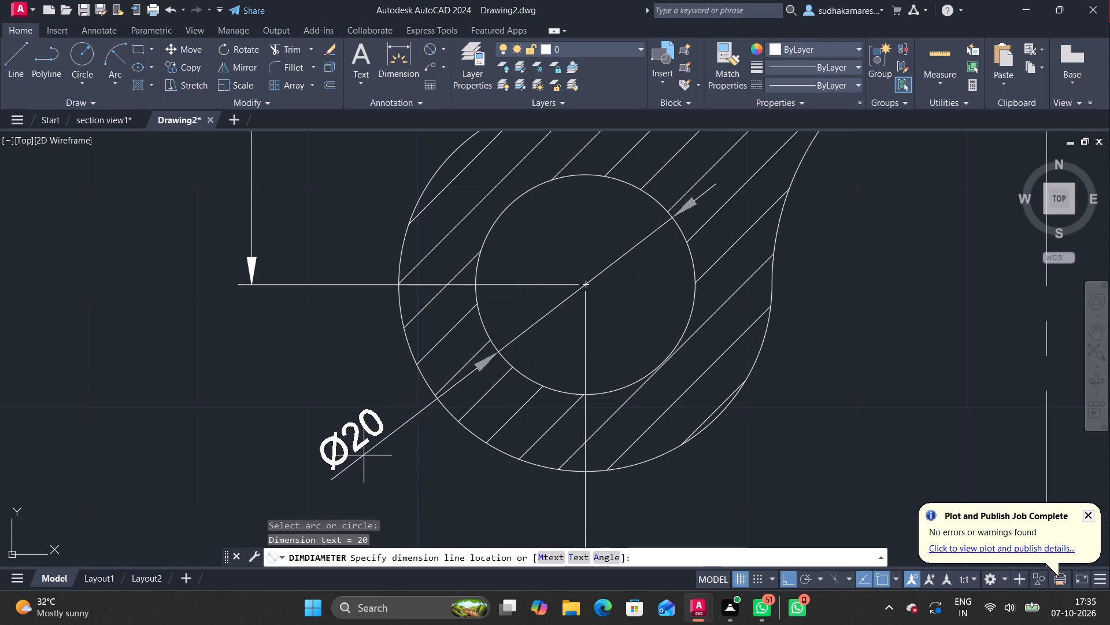
pyautogui.click(575, 560)
pyautogui.press('2')
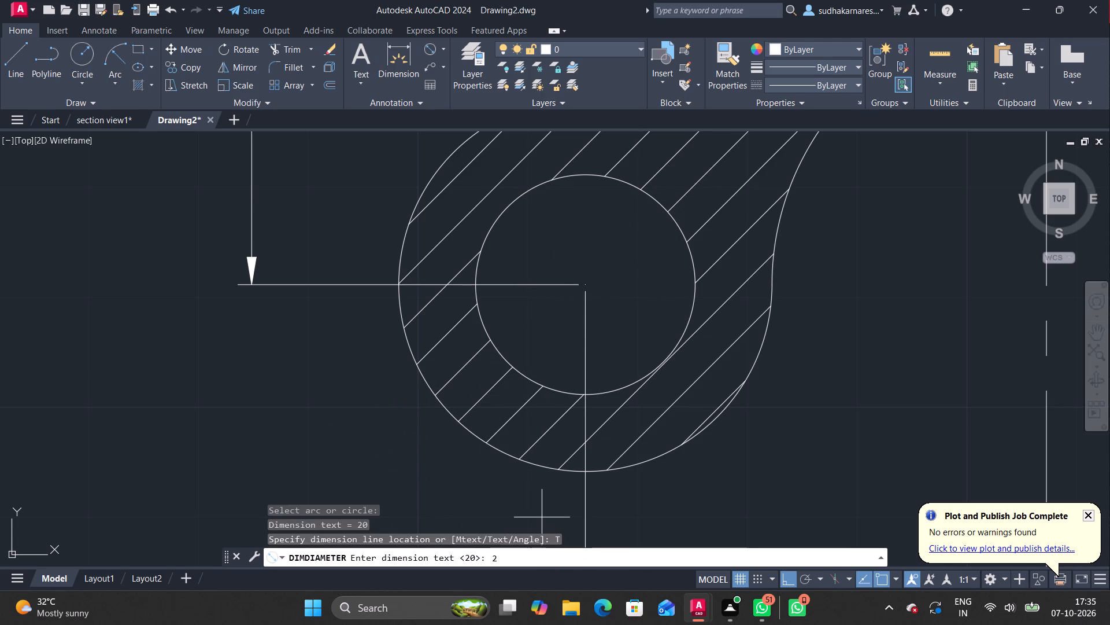
pyautogui.press('h')
pyautogui.write('ol')
pyautogui.write('es')
pyautogui.press('space')
pyautogui.write('20')
pyautogui.press('d')
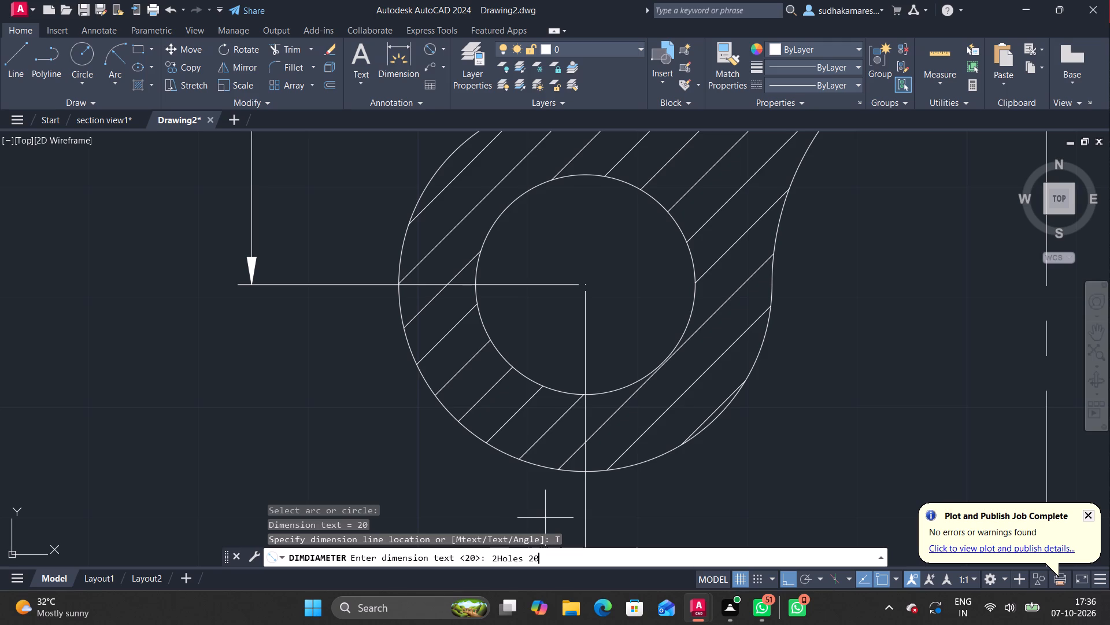
pyautogui.write('ia')
pyautogui.press('Return')
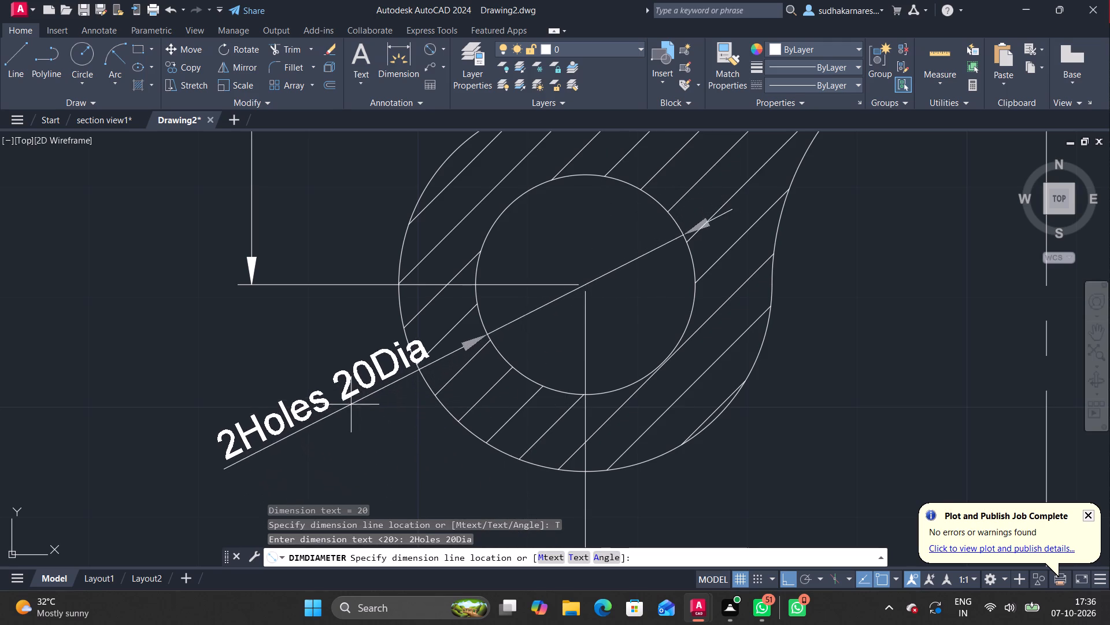
pyautogui.scroll(-2, 346, 397)
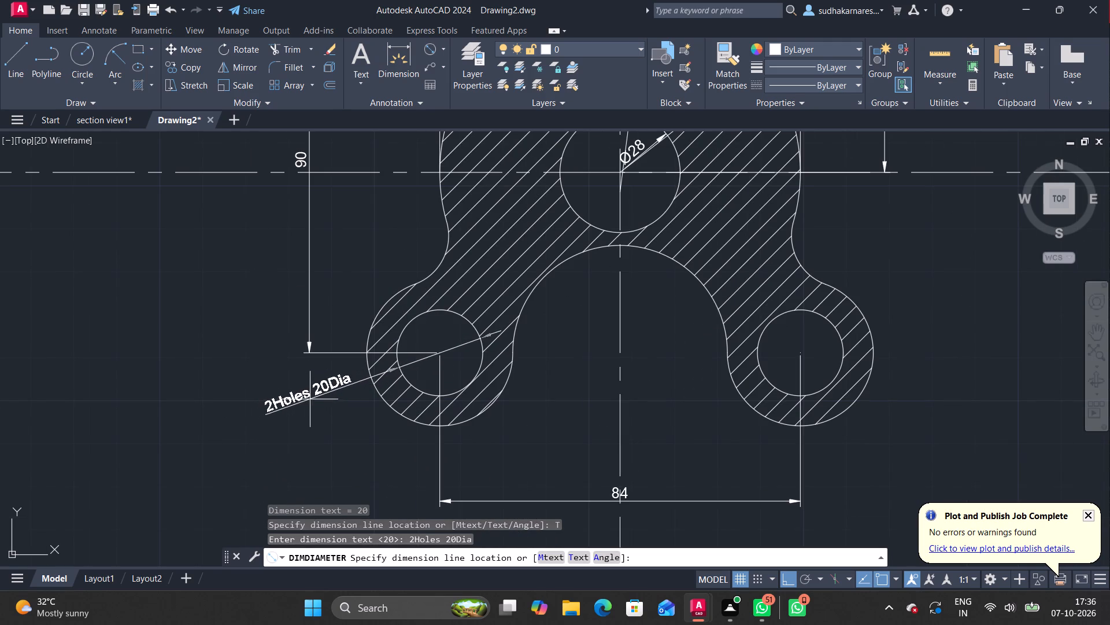
pyautogui.click(318, 398)
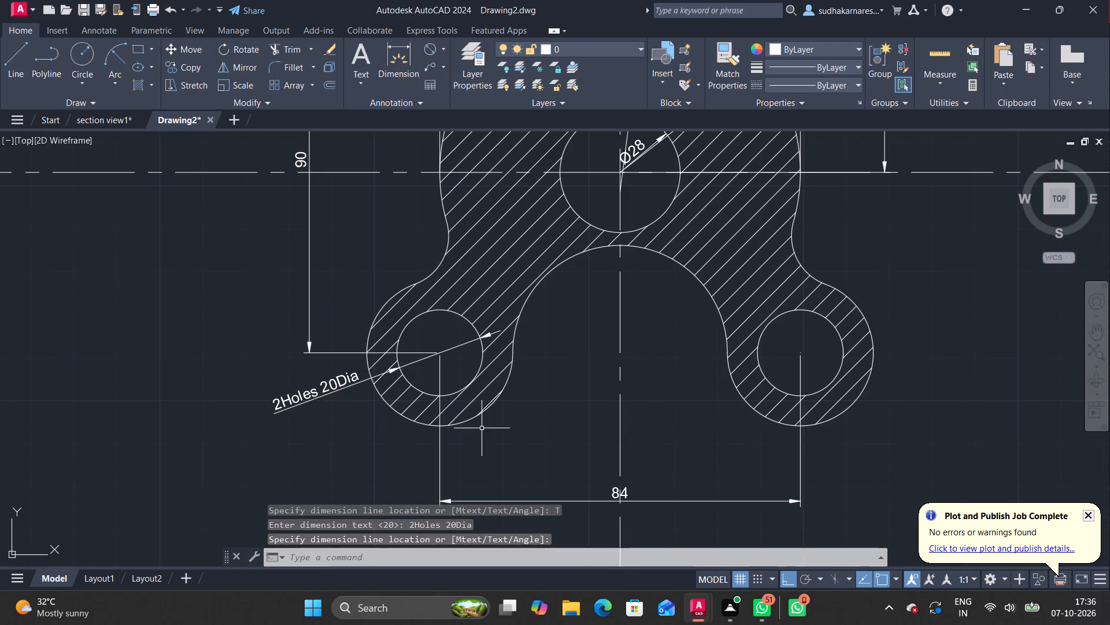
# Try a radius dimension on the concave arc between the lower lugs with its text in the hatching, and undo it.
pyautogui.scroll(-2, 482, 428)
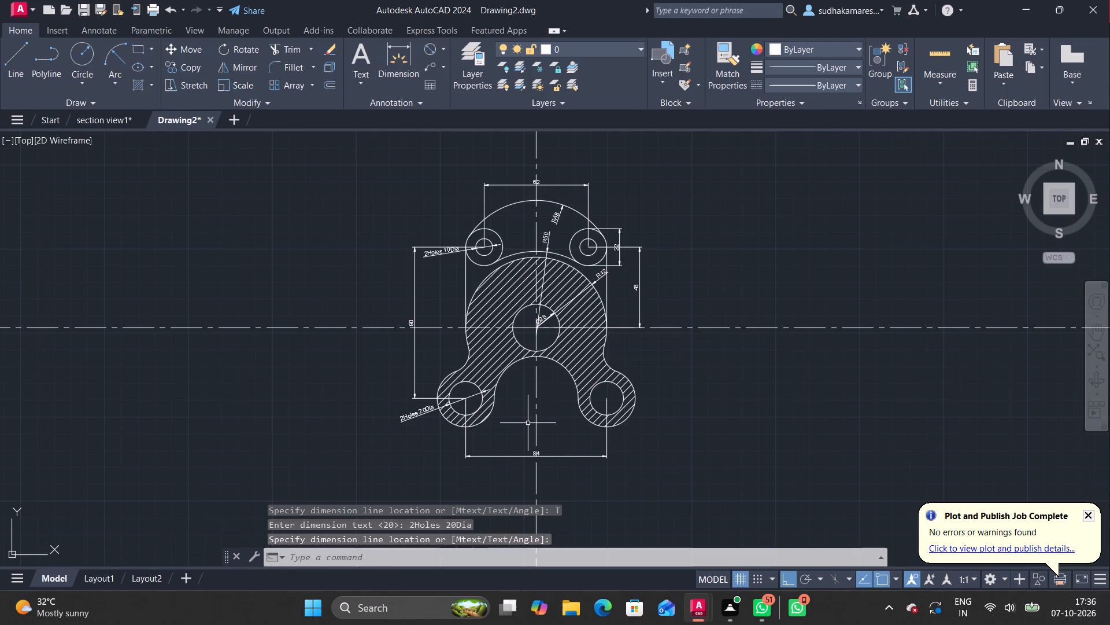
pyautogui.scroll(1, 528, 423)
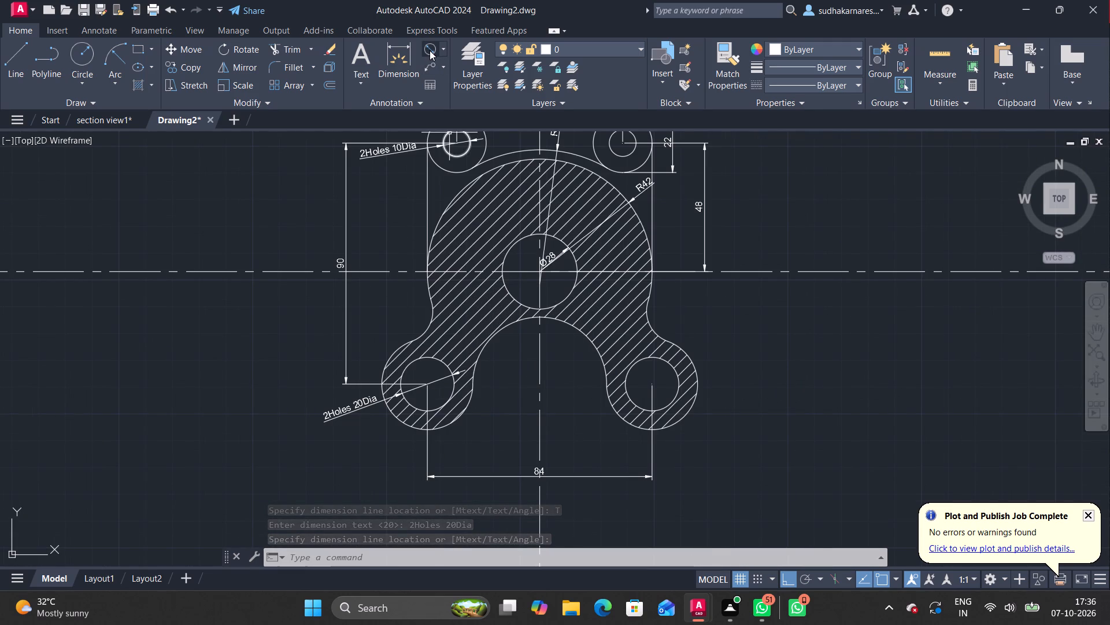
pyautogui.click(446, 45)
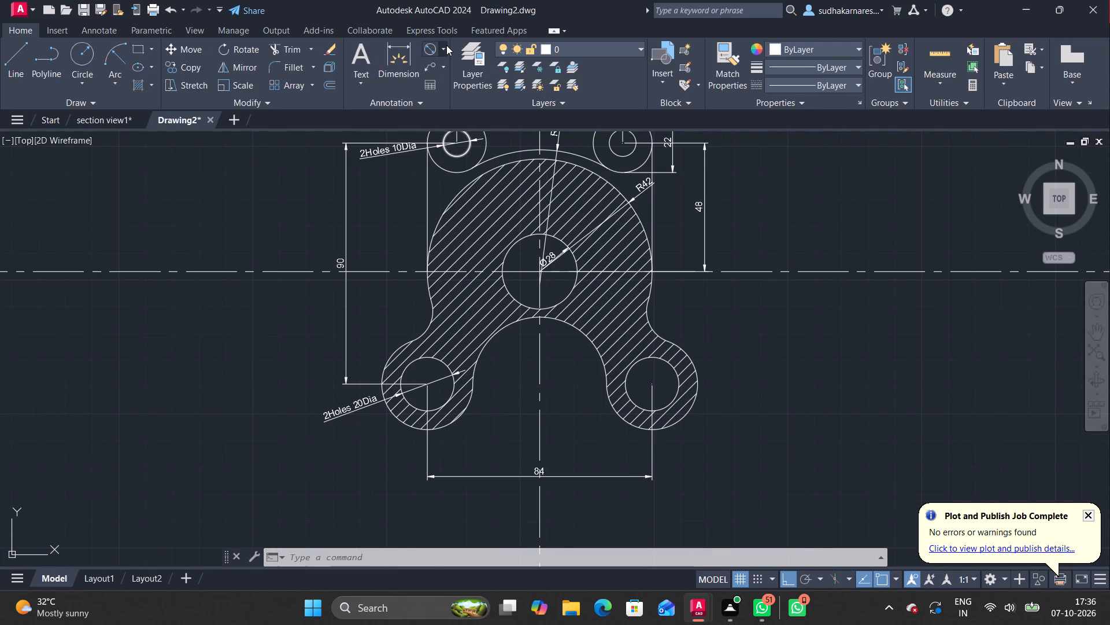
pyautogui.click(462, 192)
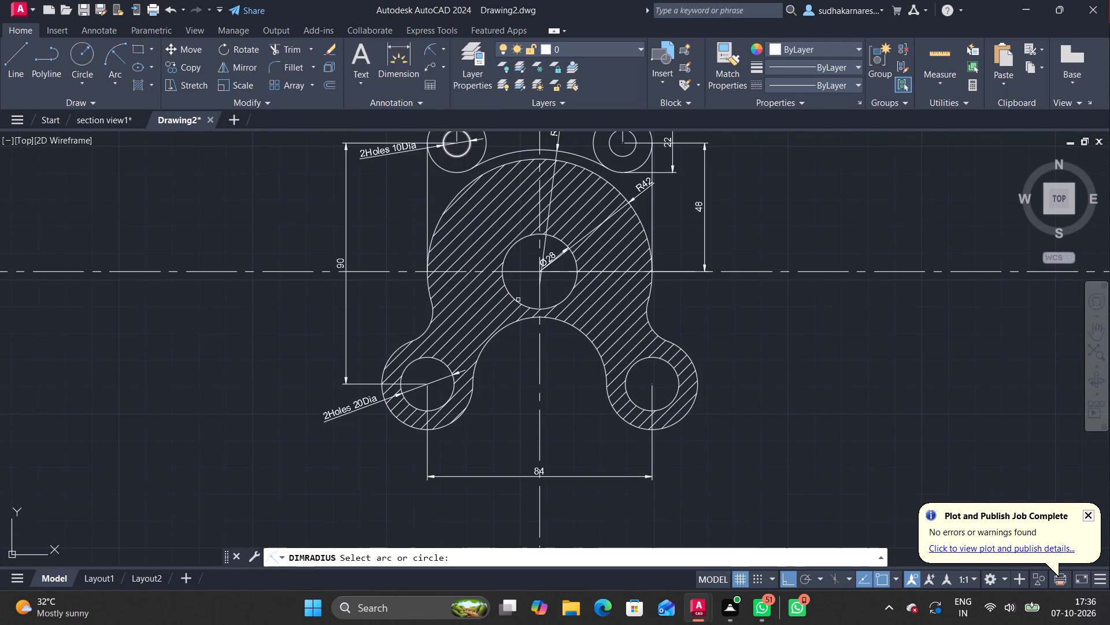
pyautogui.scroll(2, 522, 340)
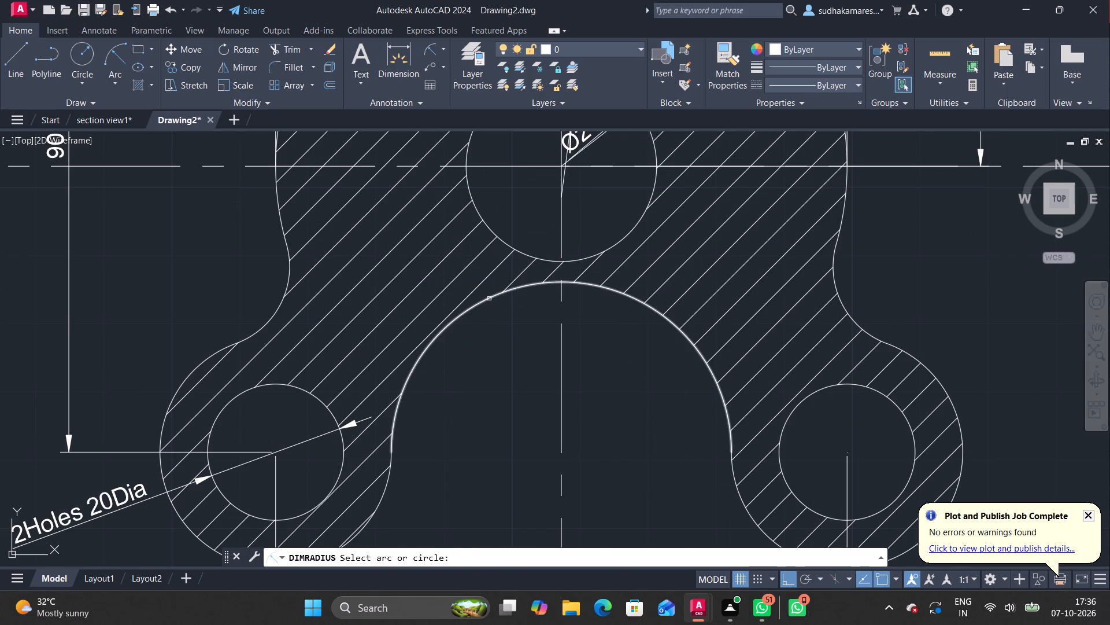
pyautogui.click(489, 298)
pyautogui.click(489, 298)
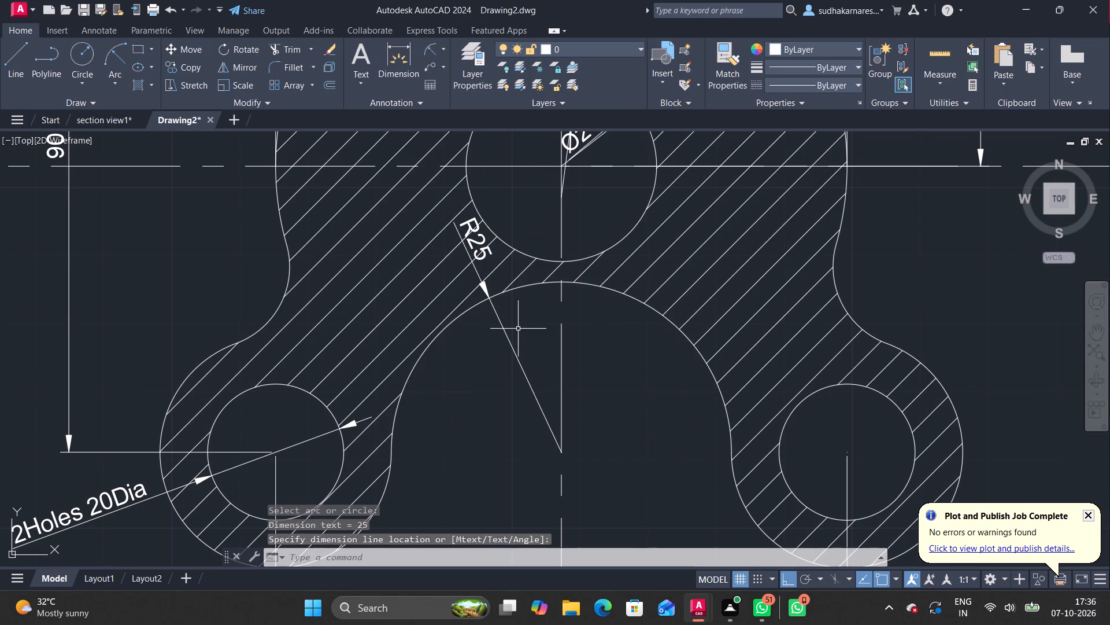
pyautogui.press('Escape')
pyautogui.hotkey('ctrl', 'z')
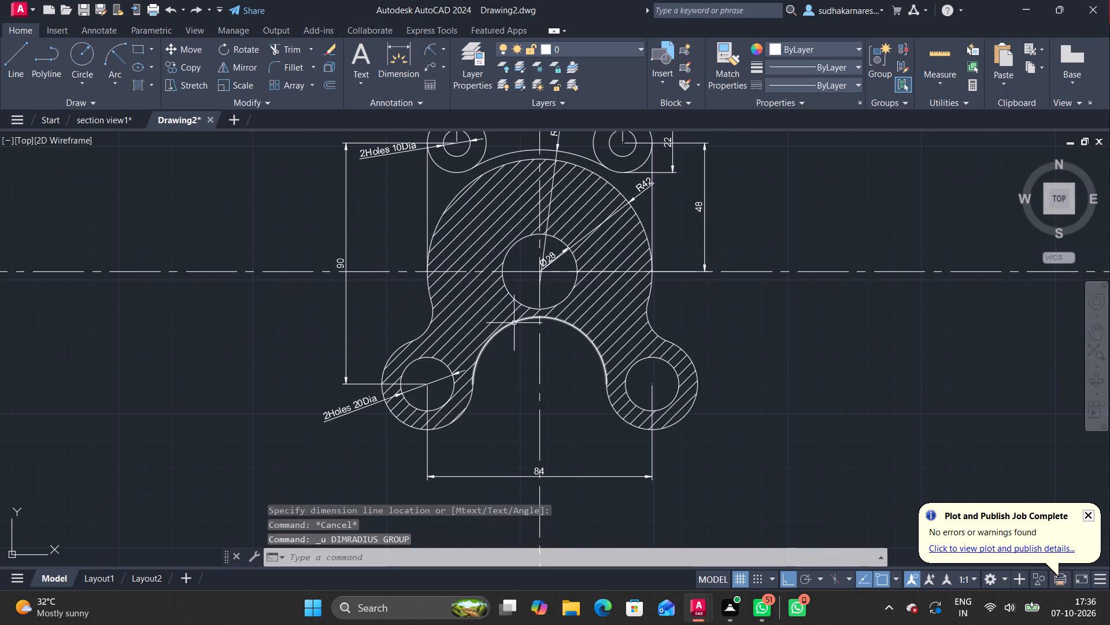
# Add a radius dimension to the concave arc between the lower lugs, with its text inside the opening left of the vertical centre line.
pyautogui.click(434, 46)
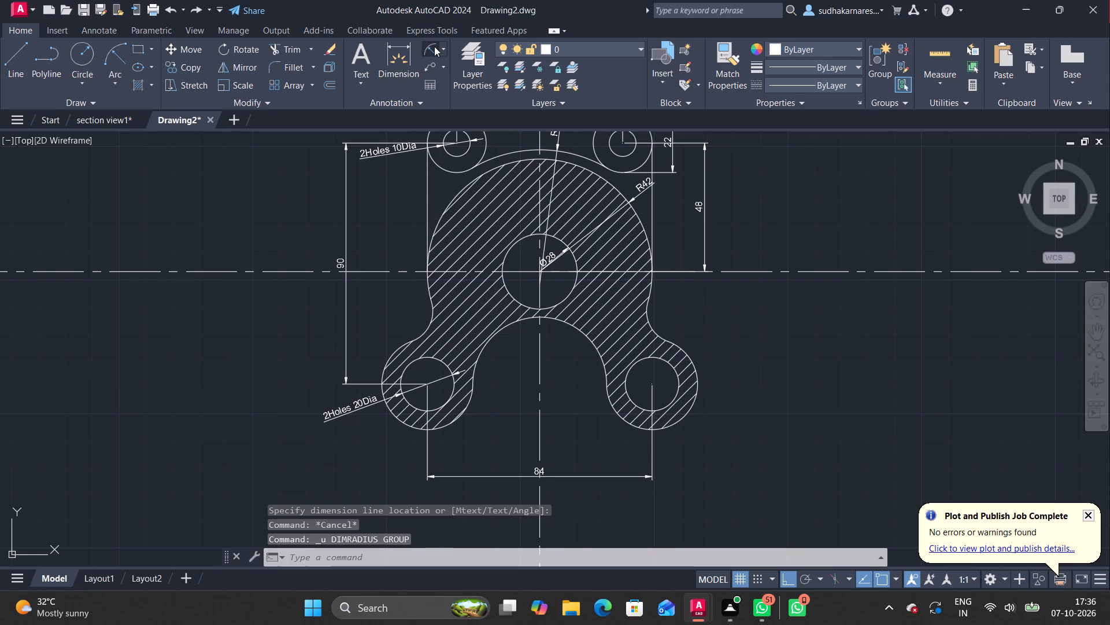
pyautogui.click(508, 325)
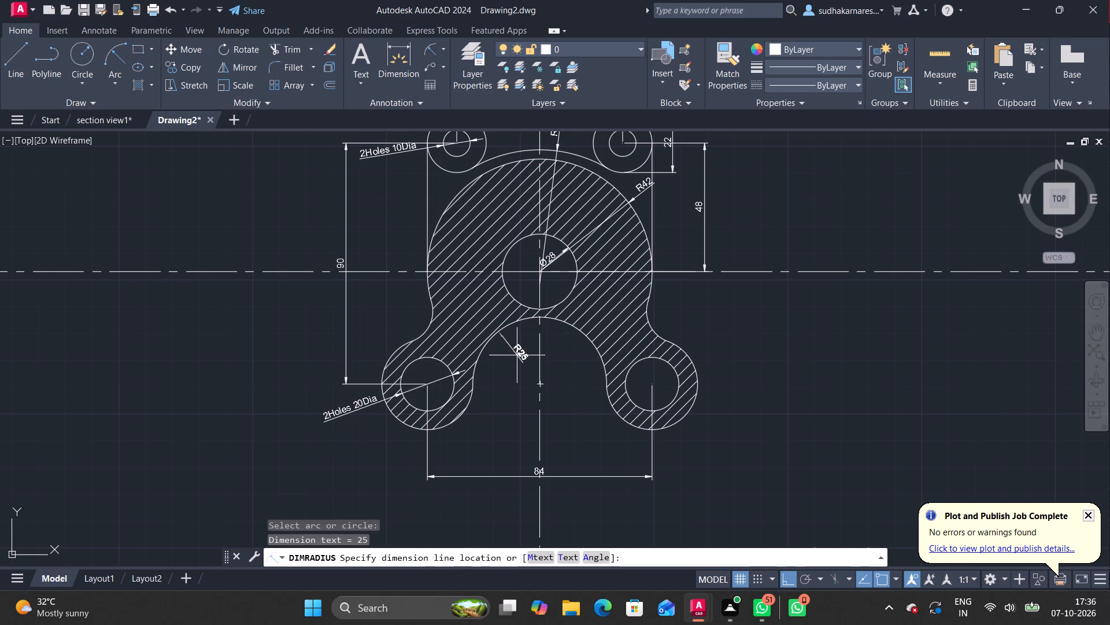
pyautogui.click(517, 355)
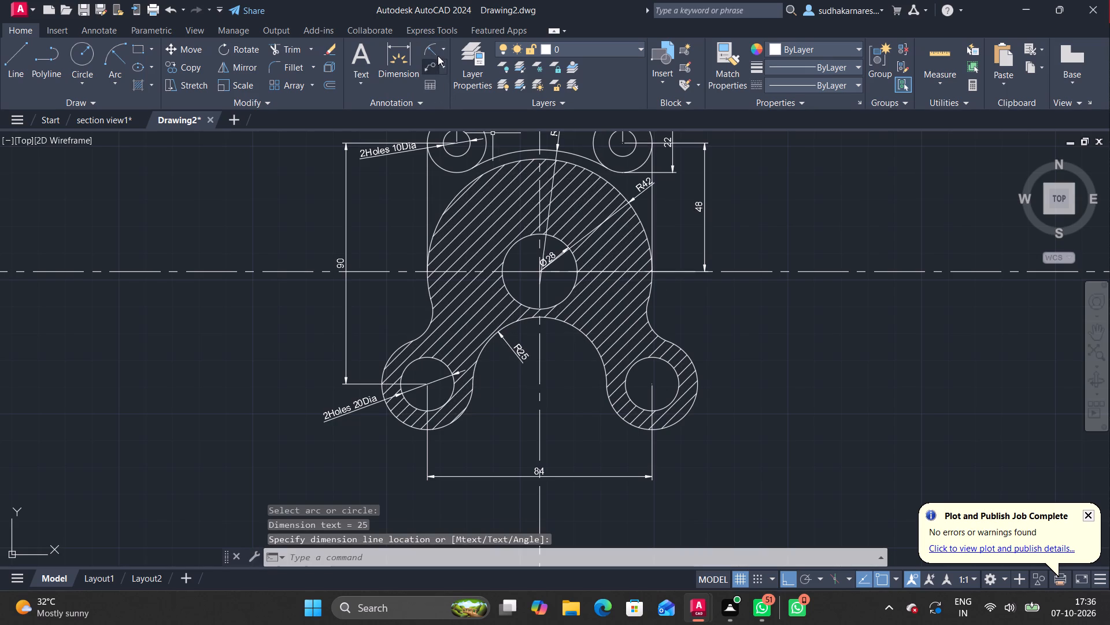
# Add a radius dimension to the blend arc between the main body and the lower-right lug, with its text outside the part.
pyautogui.click(431, 49)
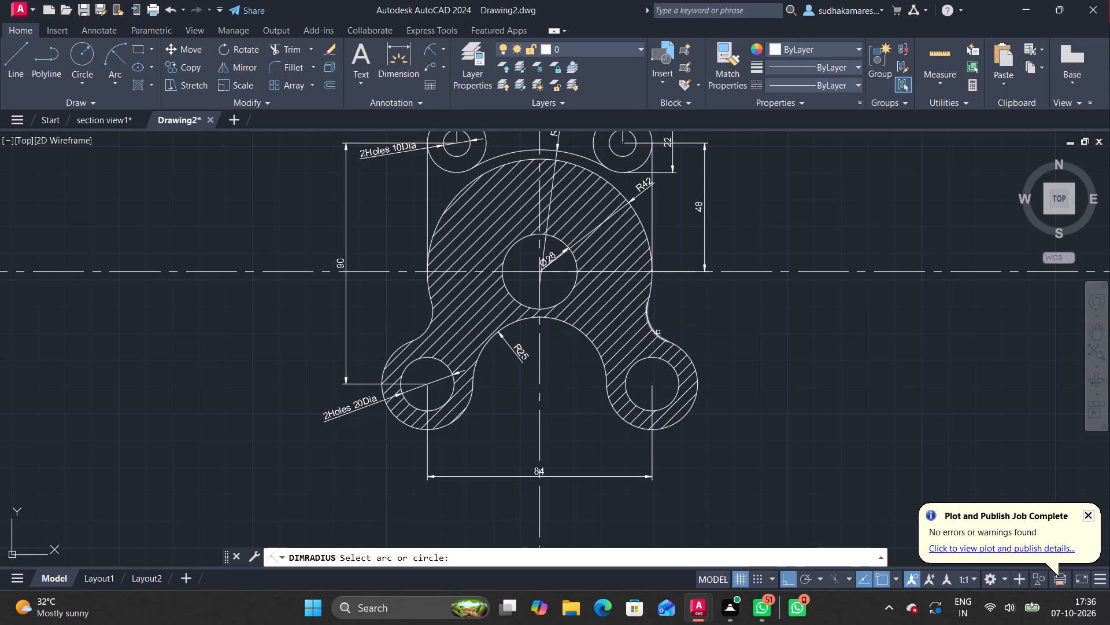
pyautogui.click(649, 328)
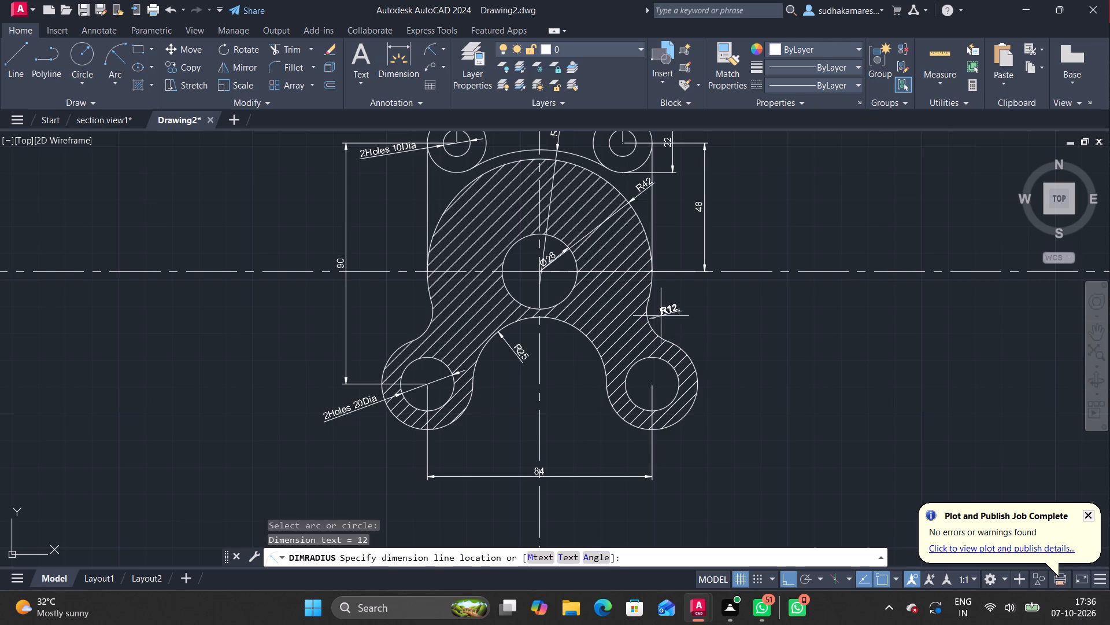
pyautogui.click(668, 318)
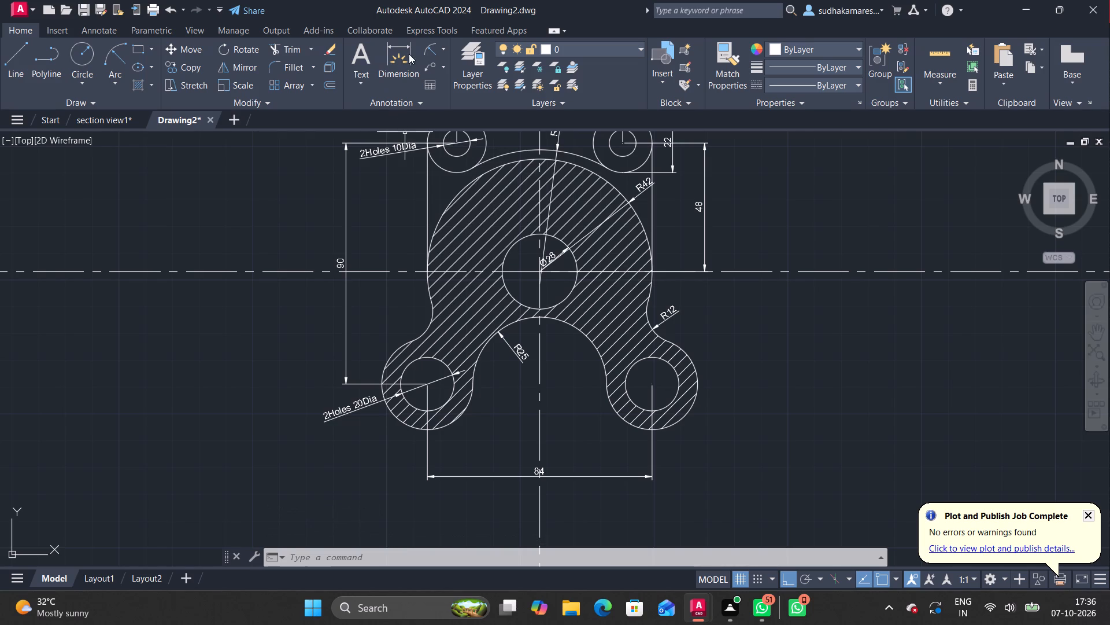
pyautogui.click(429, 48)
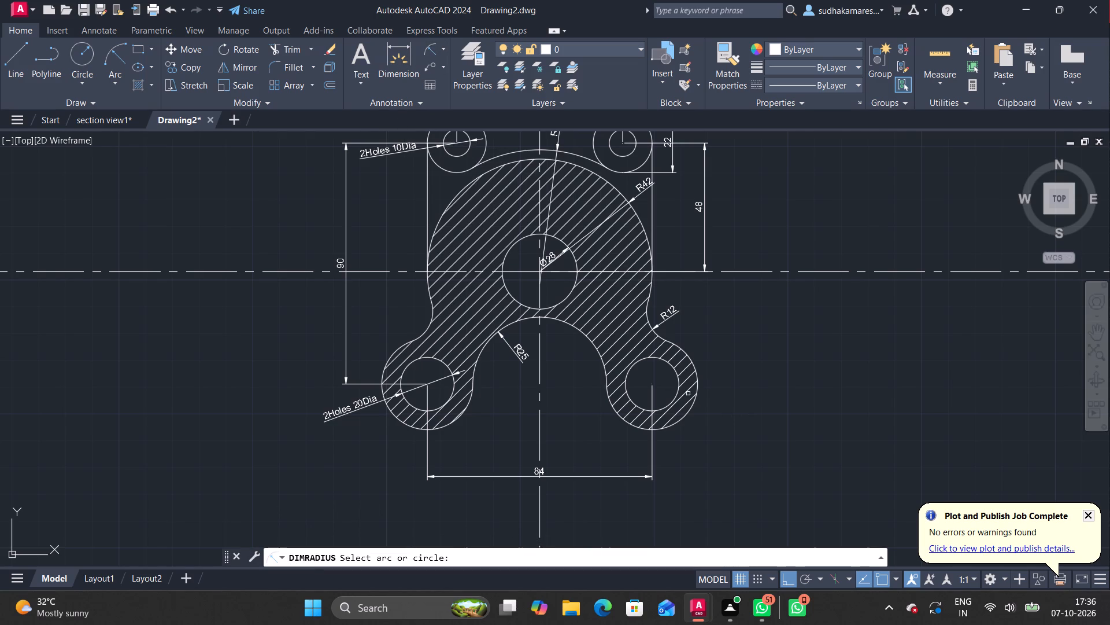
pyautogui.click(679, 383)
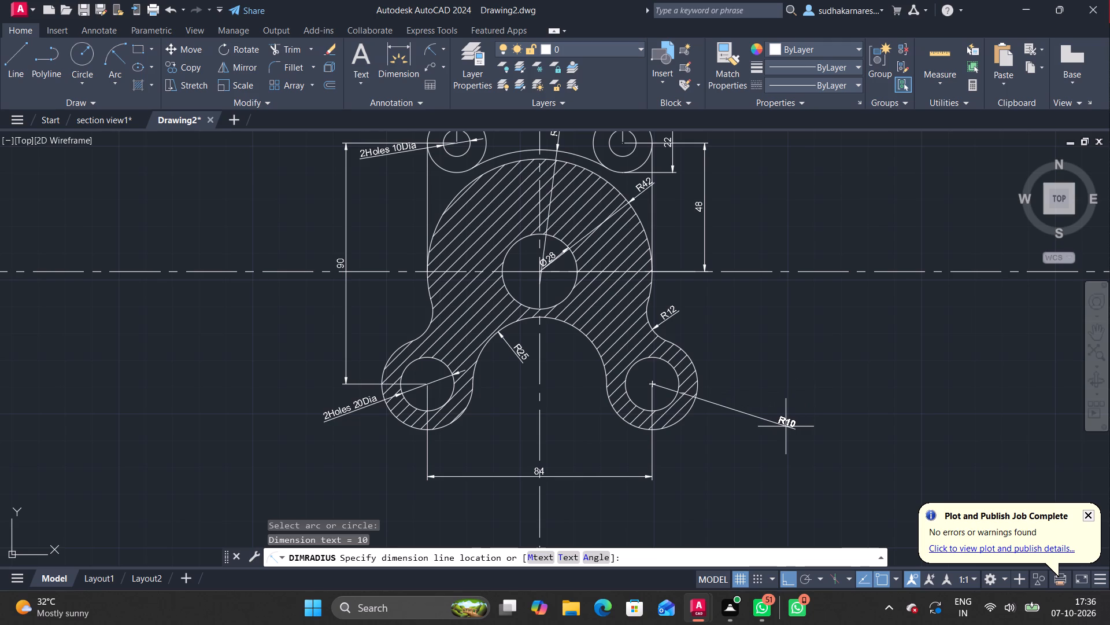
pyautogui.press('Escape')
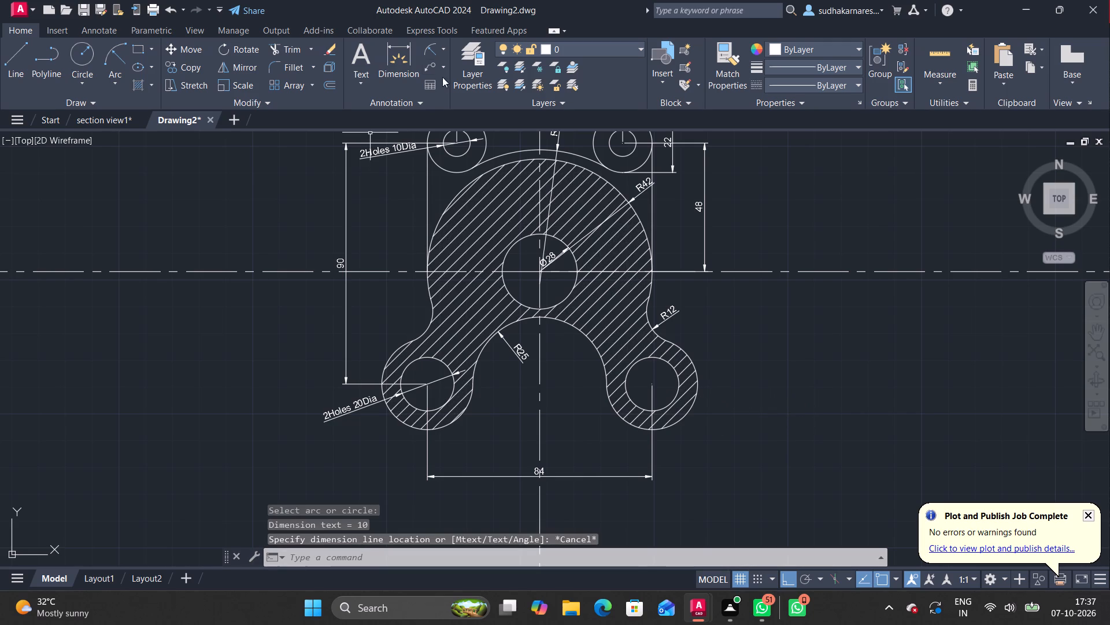
# Add a radius dimension to the outer arc of the lower-right lug, with its text outside the part at the lug's lower right.
pyautogui.click(430, 49)
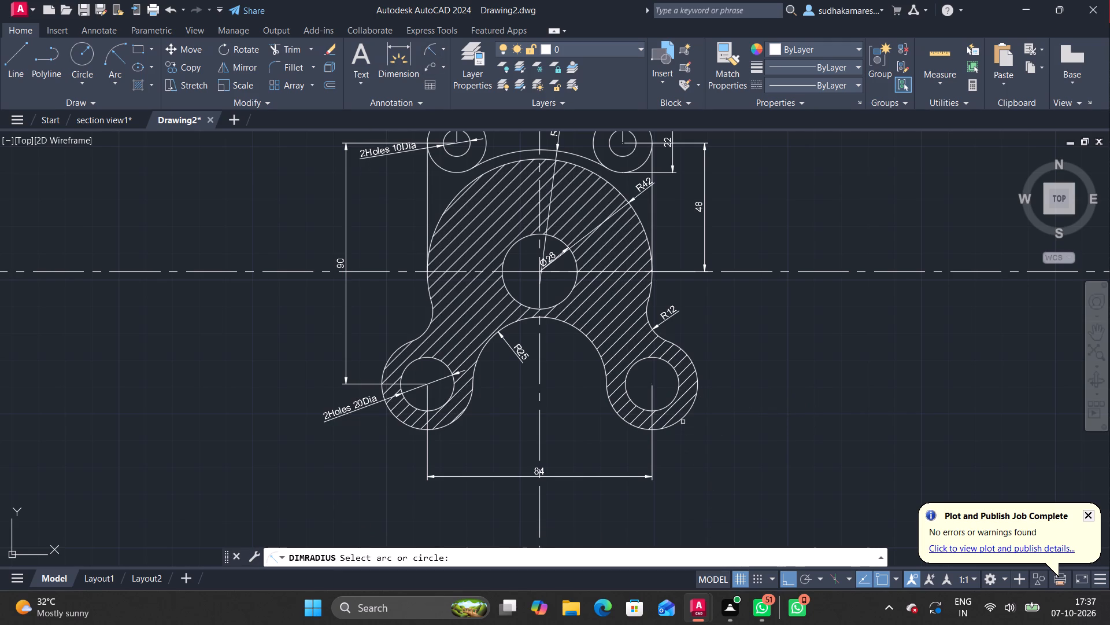
pyautogui.click(683, 417)
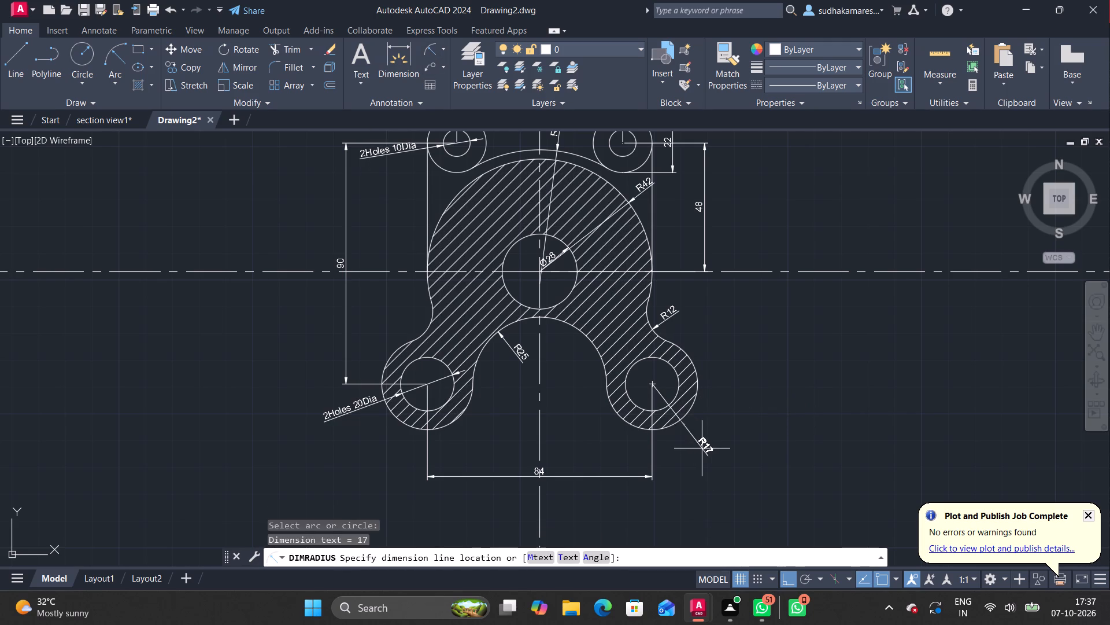
pyautogui.click(702, 449)
# Set the transparency of the main body's hatch to 59 and finish editing the hatch.
pyautogui.scroll(-2, 755, 375)
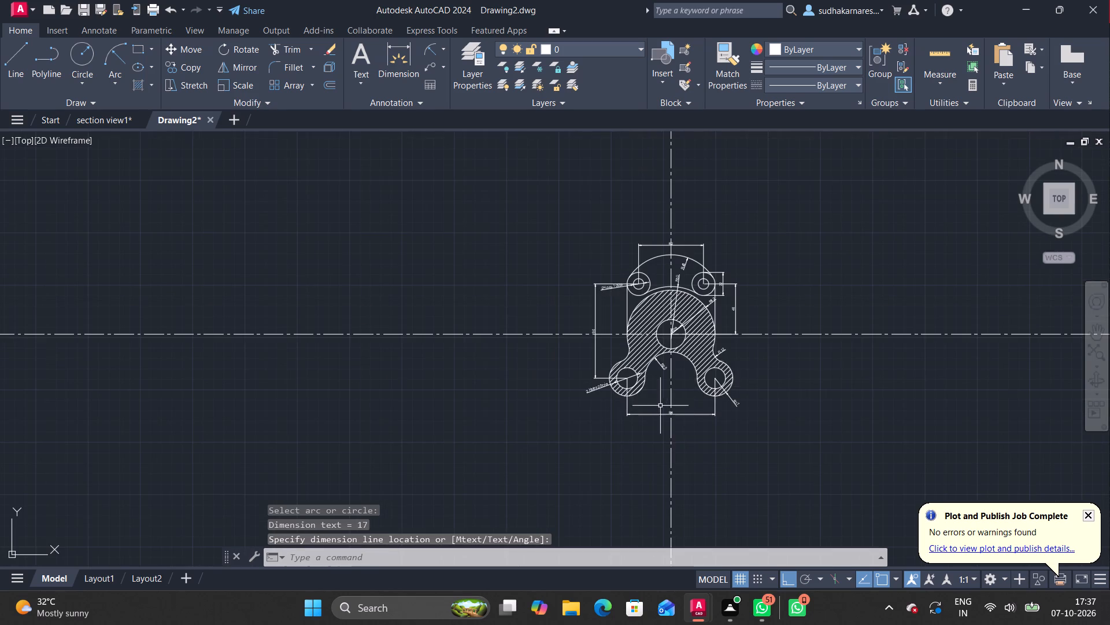
pyautogui.scroll(2, 639, 362)
pyautogui.scroll(-2, 686, 428)
pyautogui.moveTo(686, 428); pyautogui.dragTo(686, 428, button='middle')
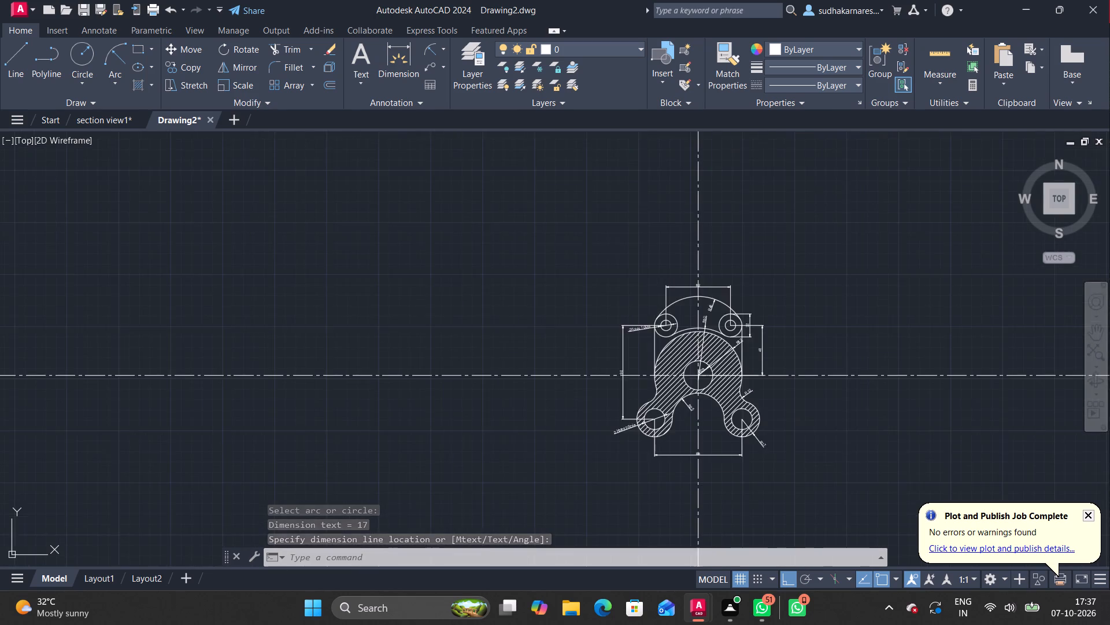
pyautogui.moveTo(686, 428); pyautogui.dragTo(632, 479, button='middle')
pyautogui.scroll(3, 621, 433)
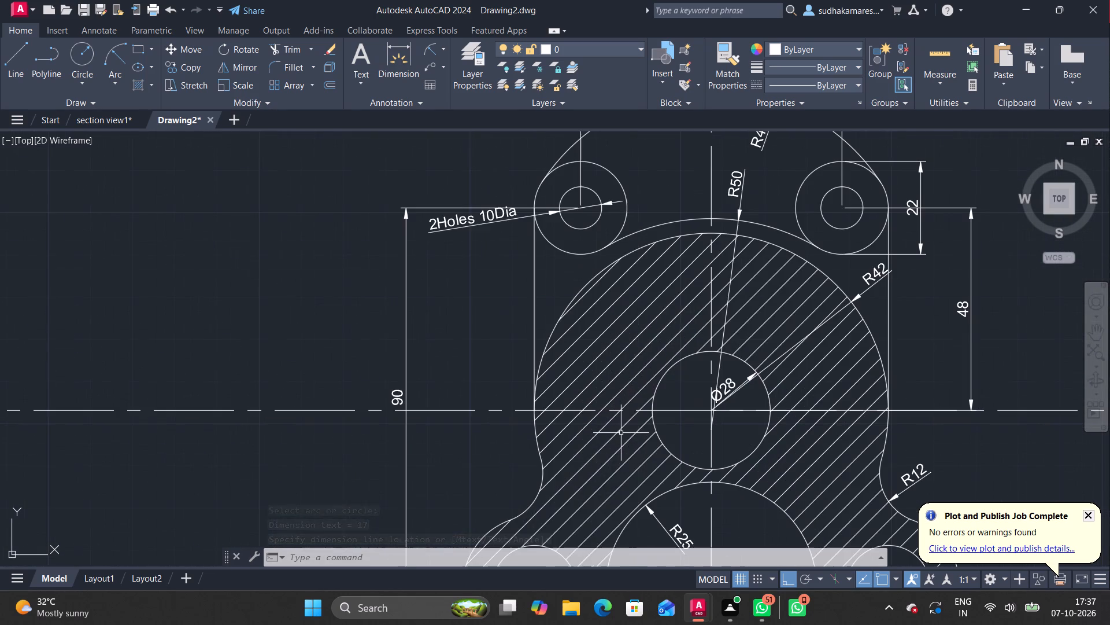
pyautogui.click(619, 432)
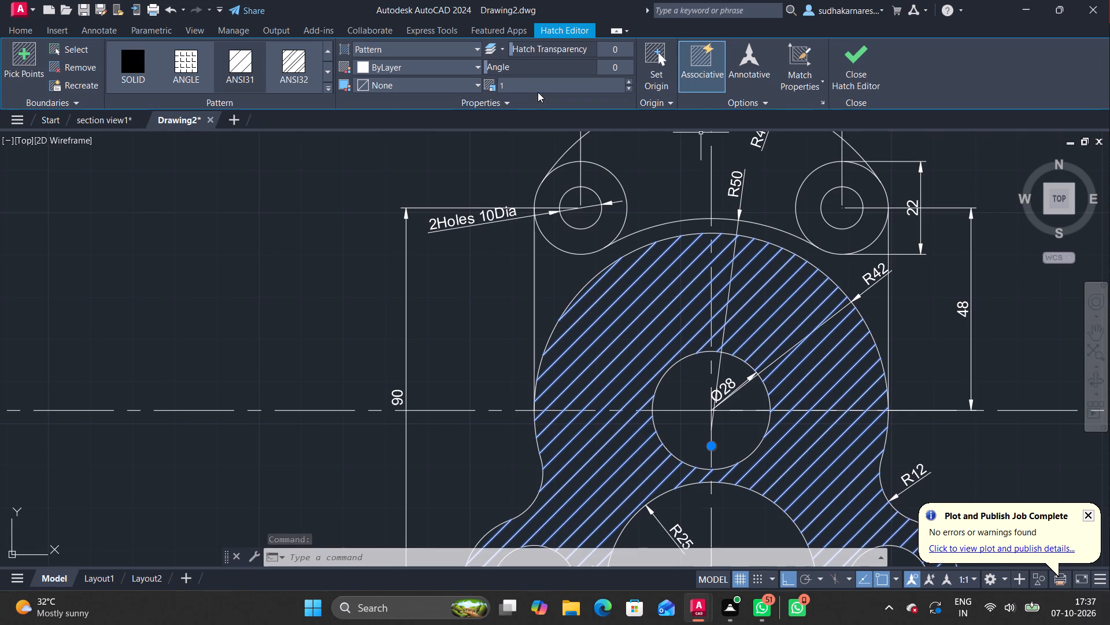
pyautogui.click(520, 48)
pyautogui.moveTo(520, 48); pyautogui.dragTo(627, 50)
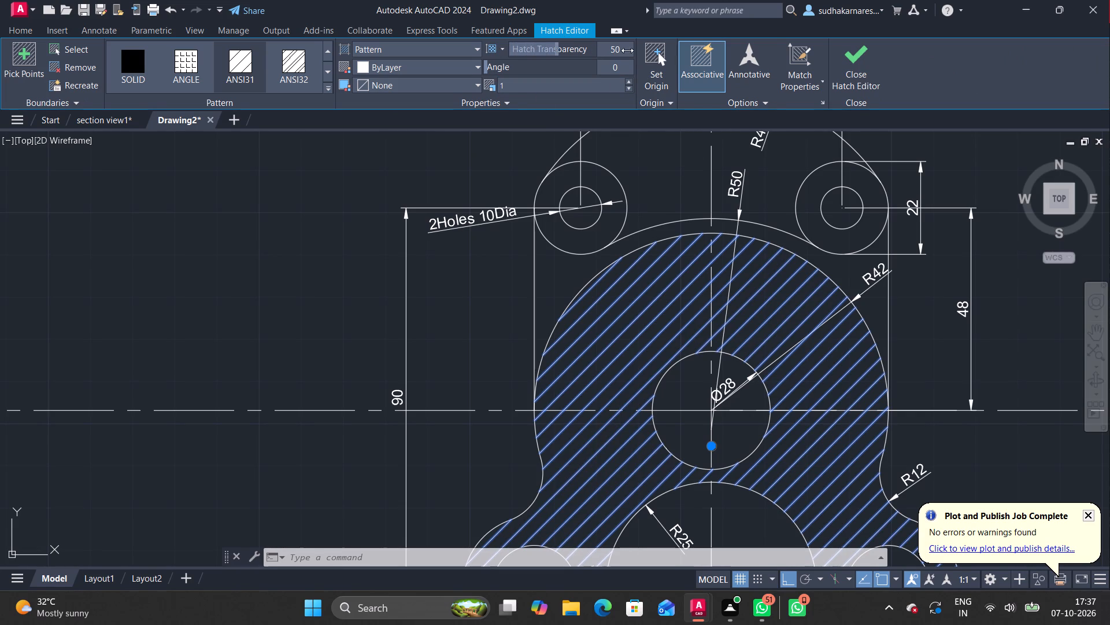
pyautogui.moveTo(627, 50); pyautogui.dragTo(642, 54)
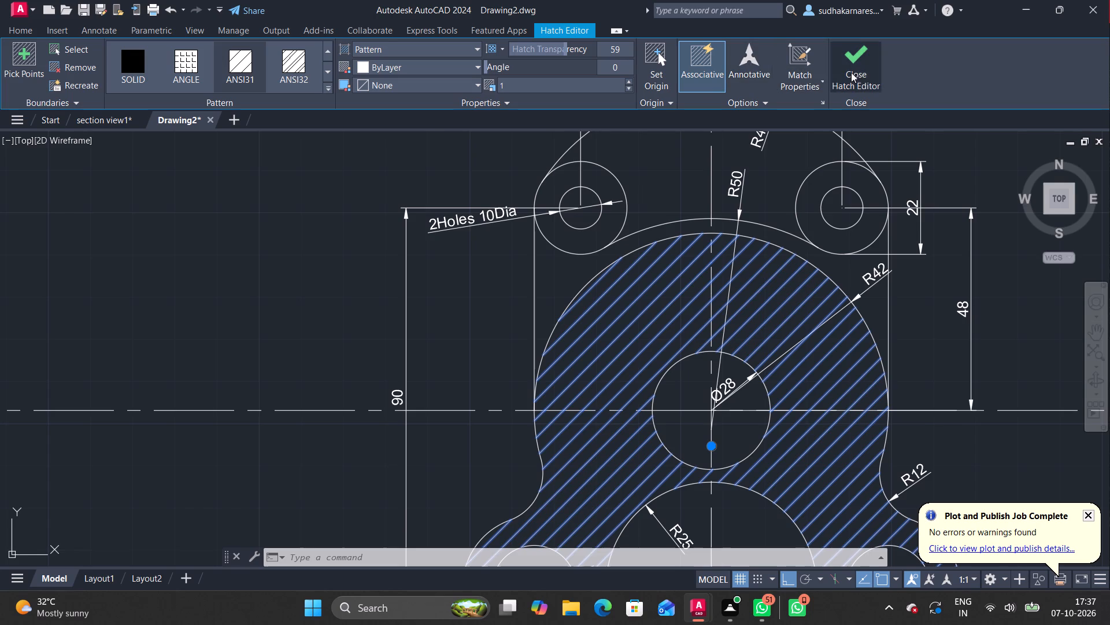
pyautogui.click(859, 71)
# Examine the whole dimensioned part, checking the hatch appearance and the dimension placement at several zoom levels.
pyautogui.scroll(-3, 847, 103)
pyautogui.scroll(-2, 848, 286)
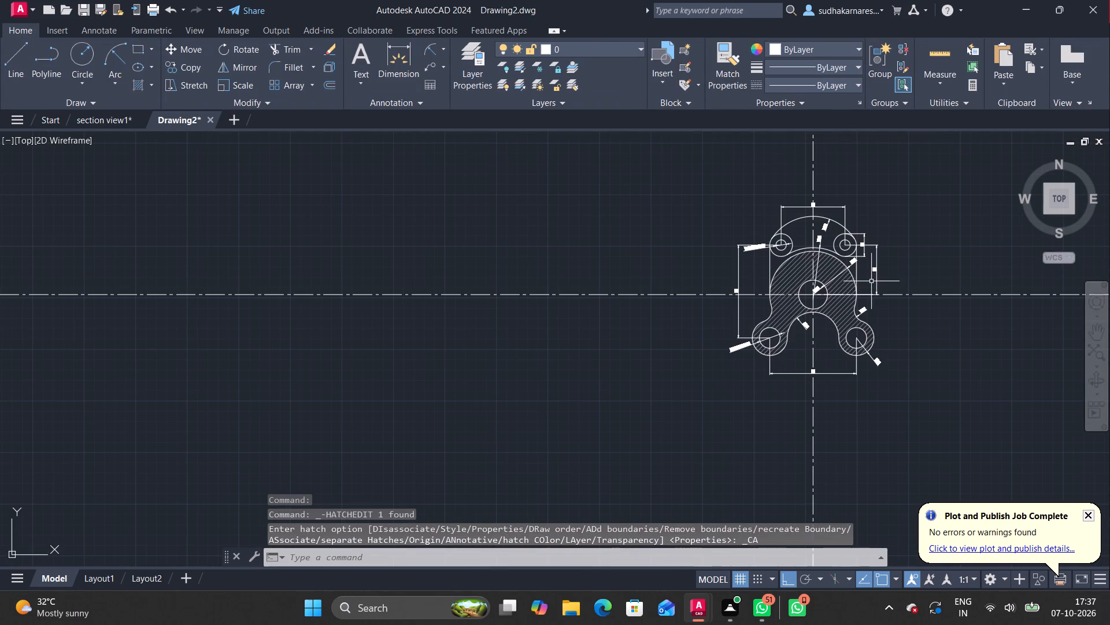
pyautogui.scroll(-1, 905, 242)
pyautogui.moveTo(893, 242); pyautogui.dragTo(625, 305, button='middle')
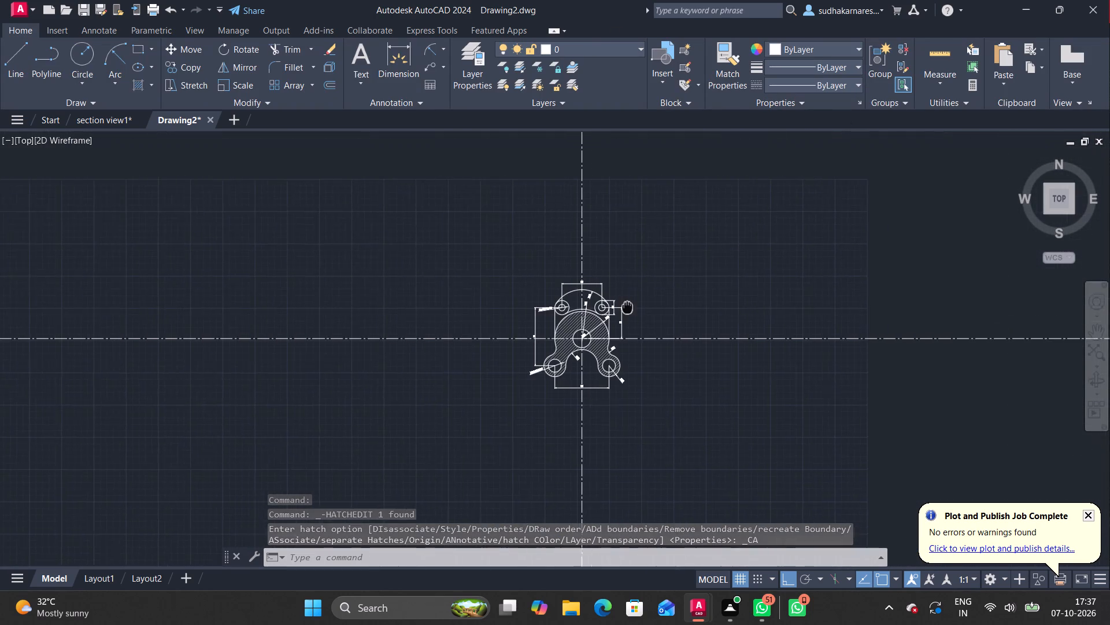
pyautogui.moveTo(625, 305); pyautogui.dragTo(614, 302, button='middle')
pyautogui.scroll(1, 665, 306)
pyautogui.moveTo(606, 382); pyautogui.dragTo(613, 333, button='middle')
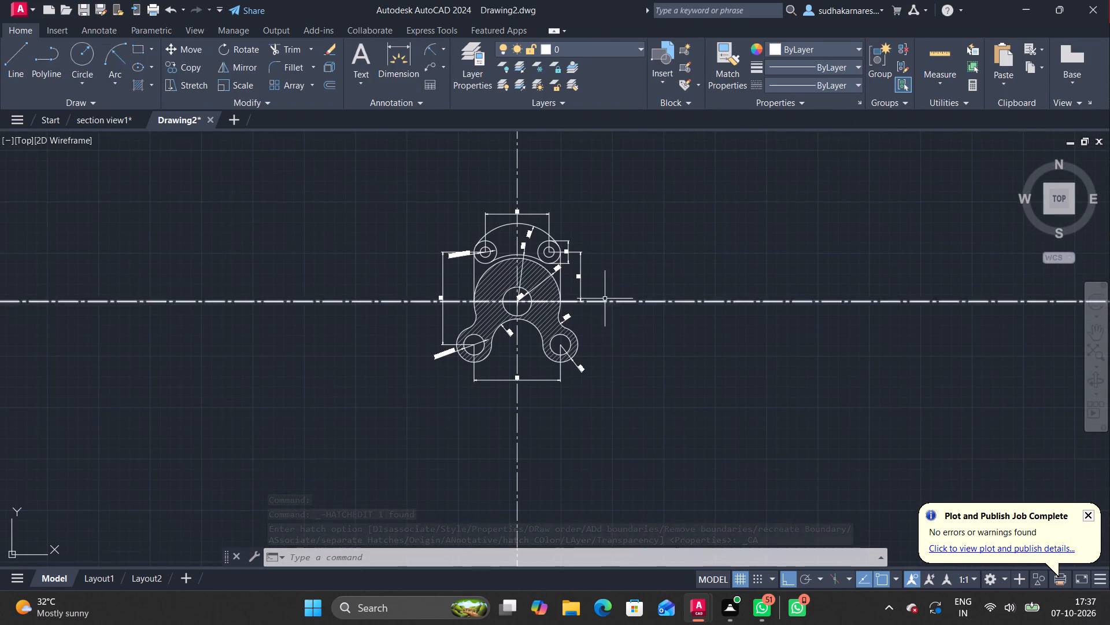
pyautogui.scroll(1, 608, 279)
pyautogui.scroll(1, 585, 342)
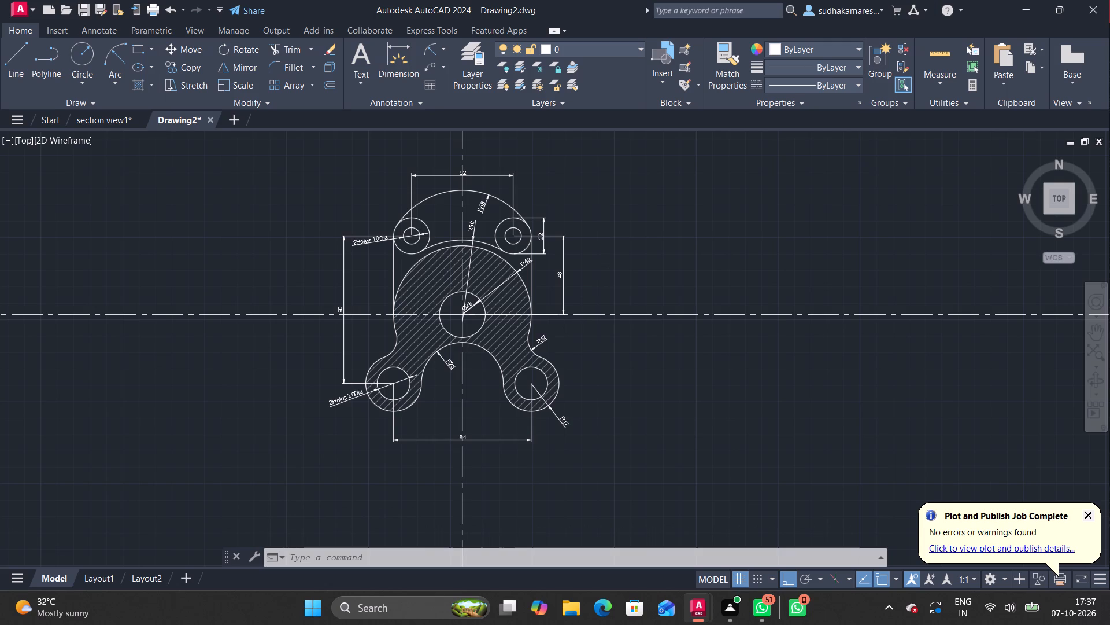
pyautogui.scroll(-1, 585, 342)
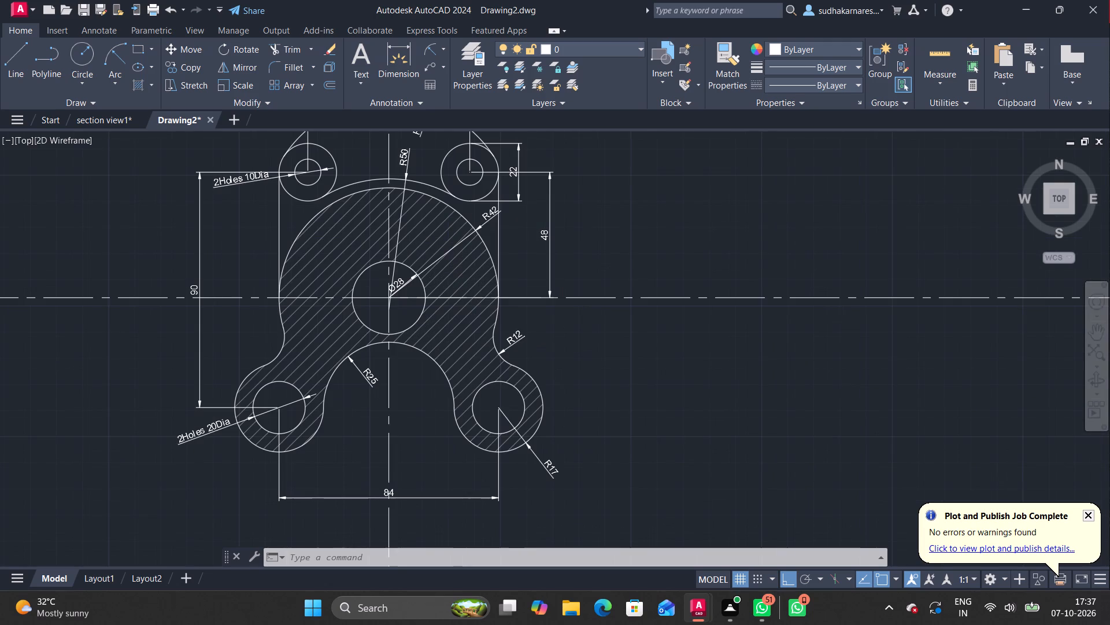
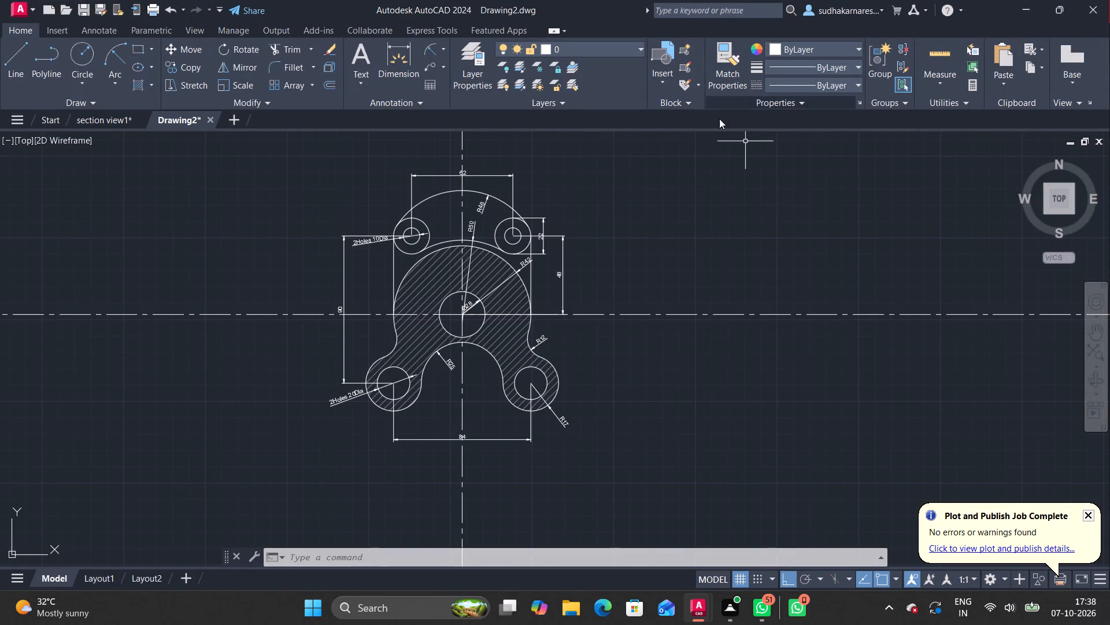
# Trim the ends of the horizontal and vertical centre lines that extend beyond the part on all four sides.
pyautogui.write('tr')
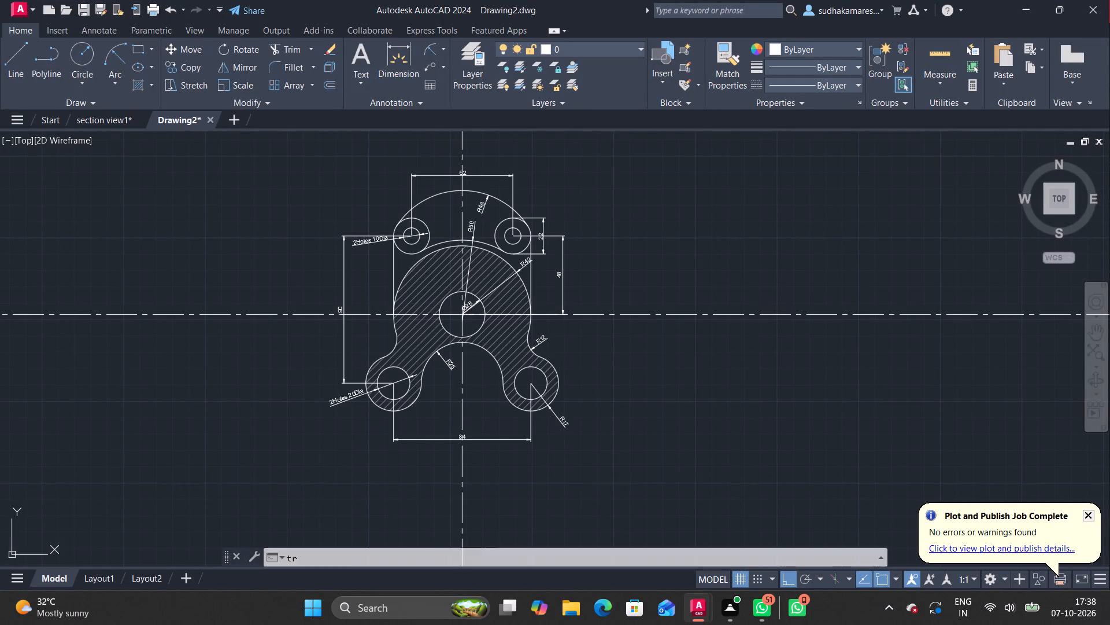
pyautogui.press('space')
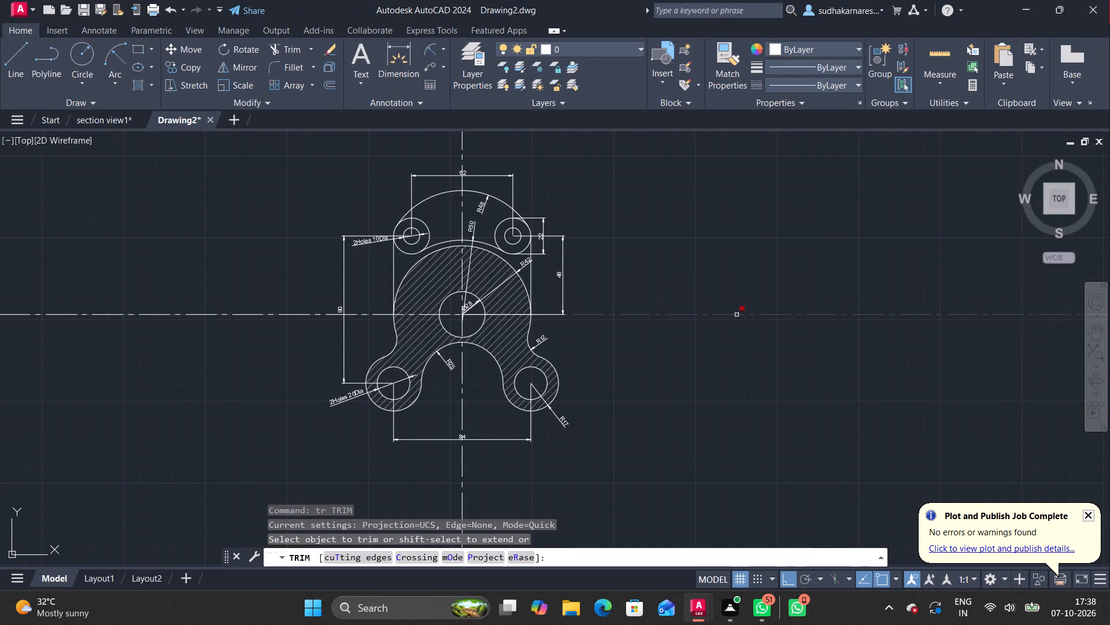
pyautogui.click(737, 315)
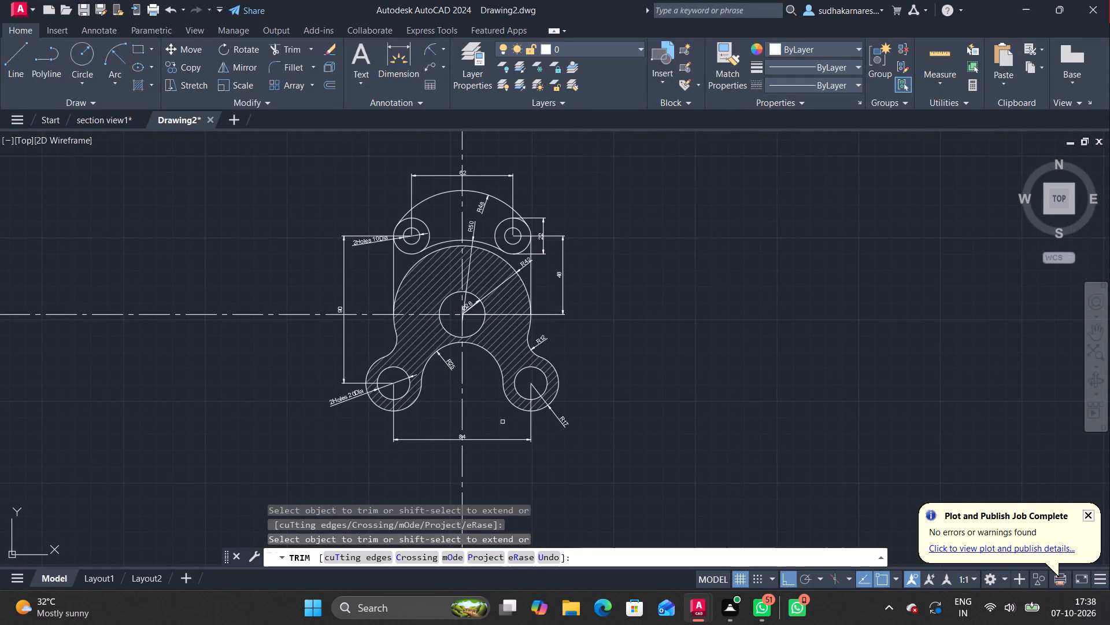
pyautogui.click(464, 464)
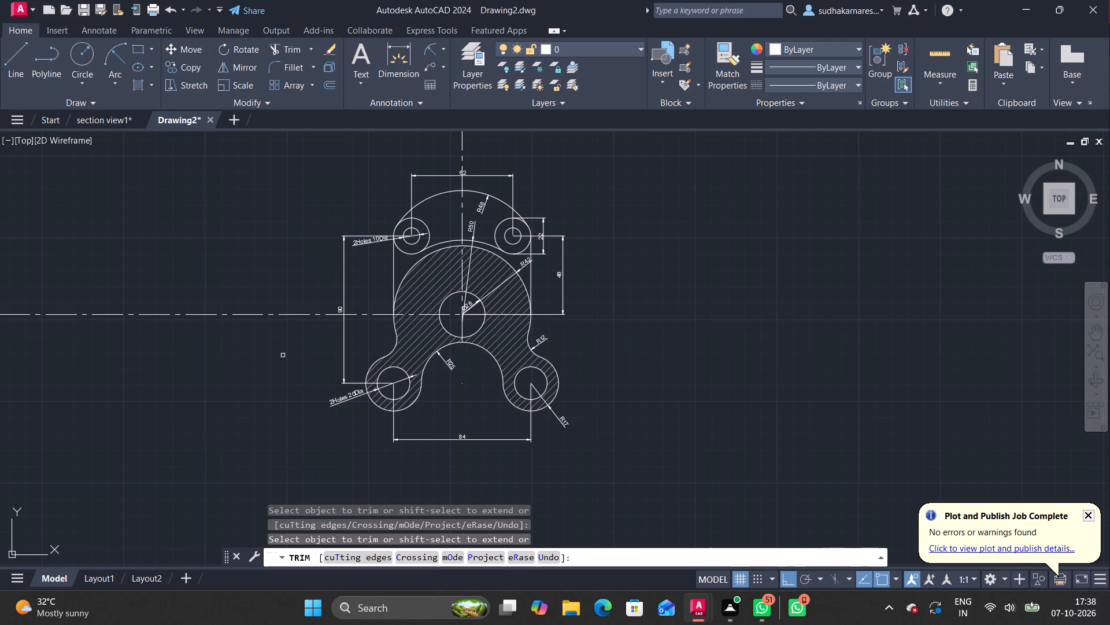
pyautogui.click(287, 314)
pyautogui.click(462, 138)
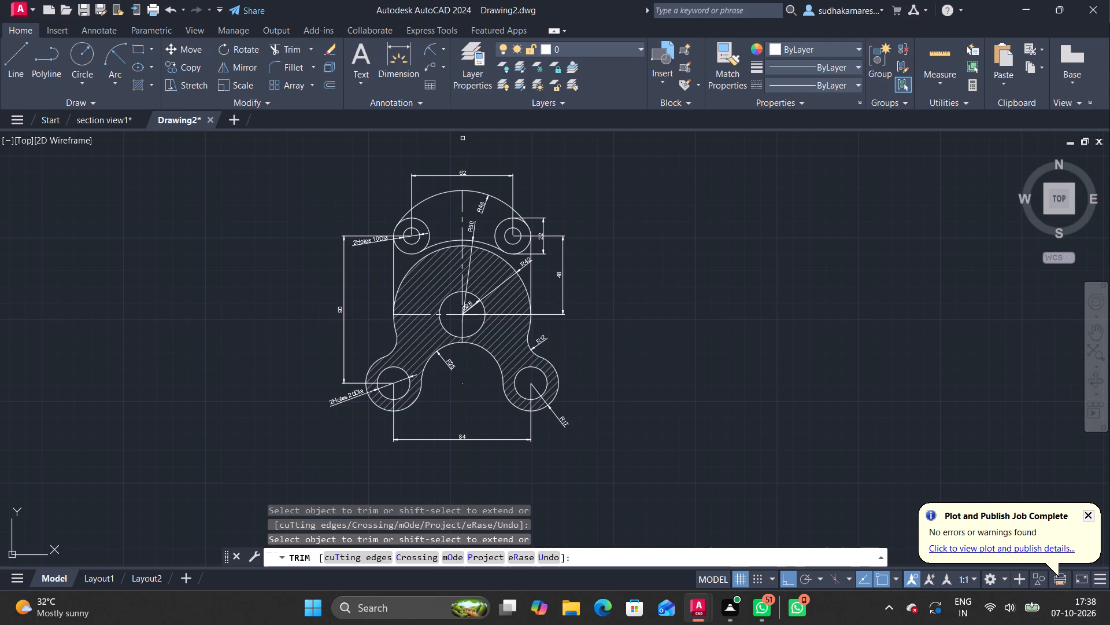
pyautogui.scroll(1, 557, 192)
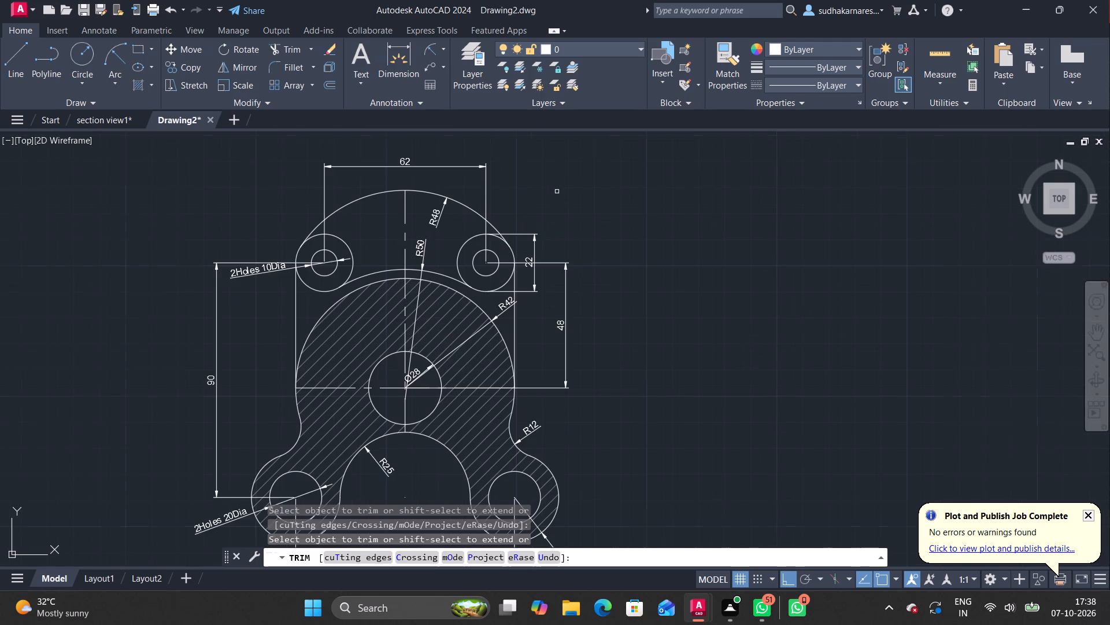
pyautogui.scroll(-2, 557, 192)
pyautogui.moveTo(557, 193); pyautogui.dragTo(615, 312, button='middle')
pyautogui.scroll(-1, 557, 193)
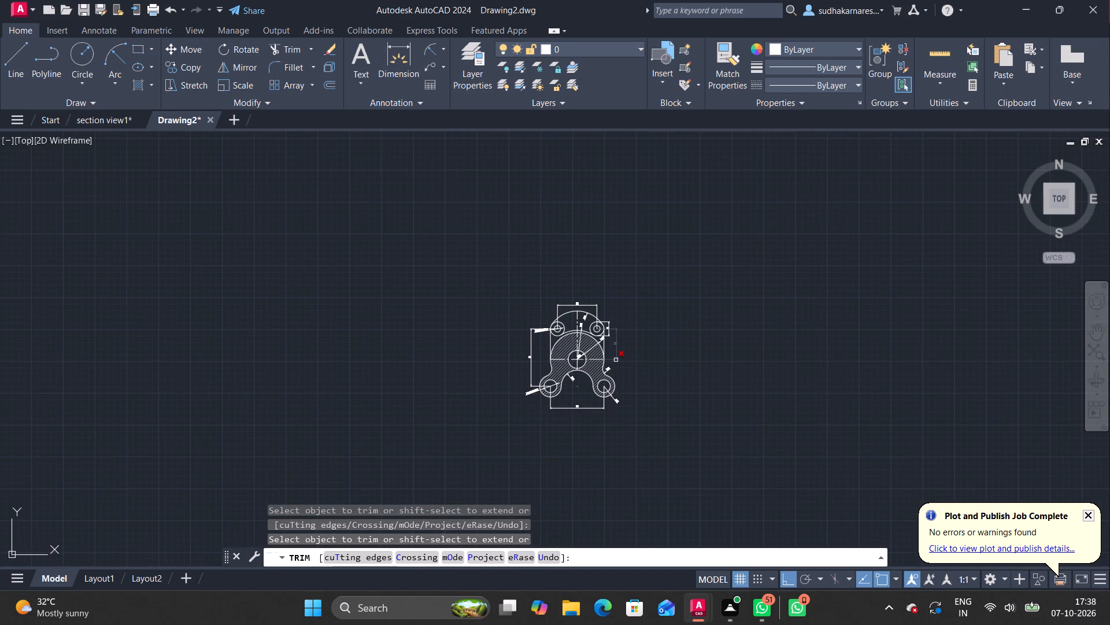
pyautogui.scroll(1, 617, 360)
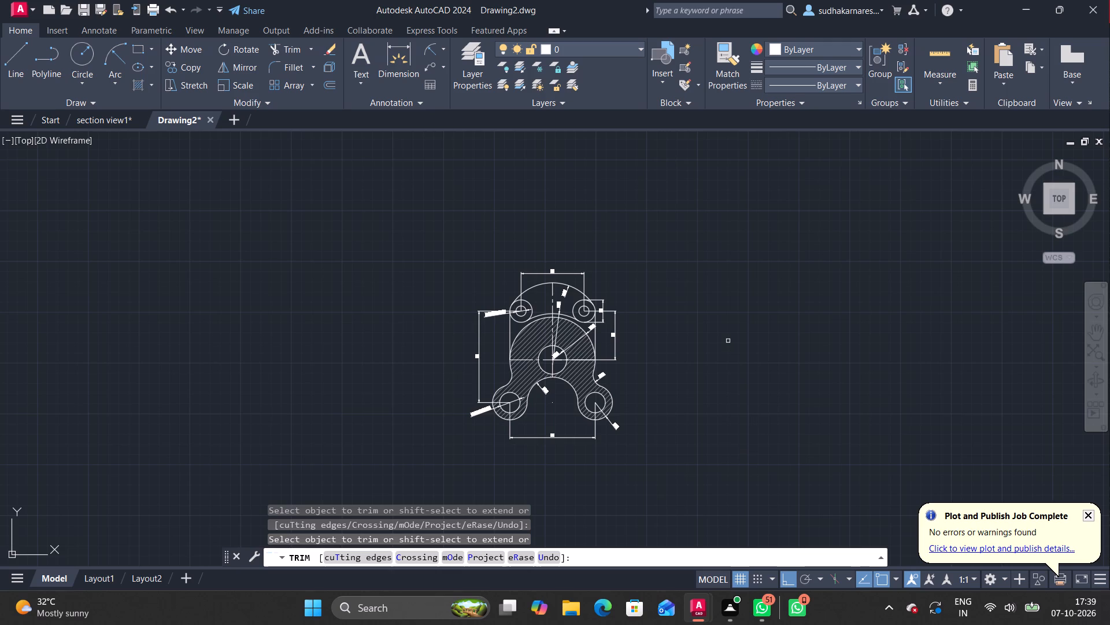
pyautogui.press('Escape')
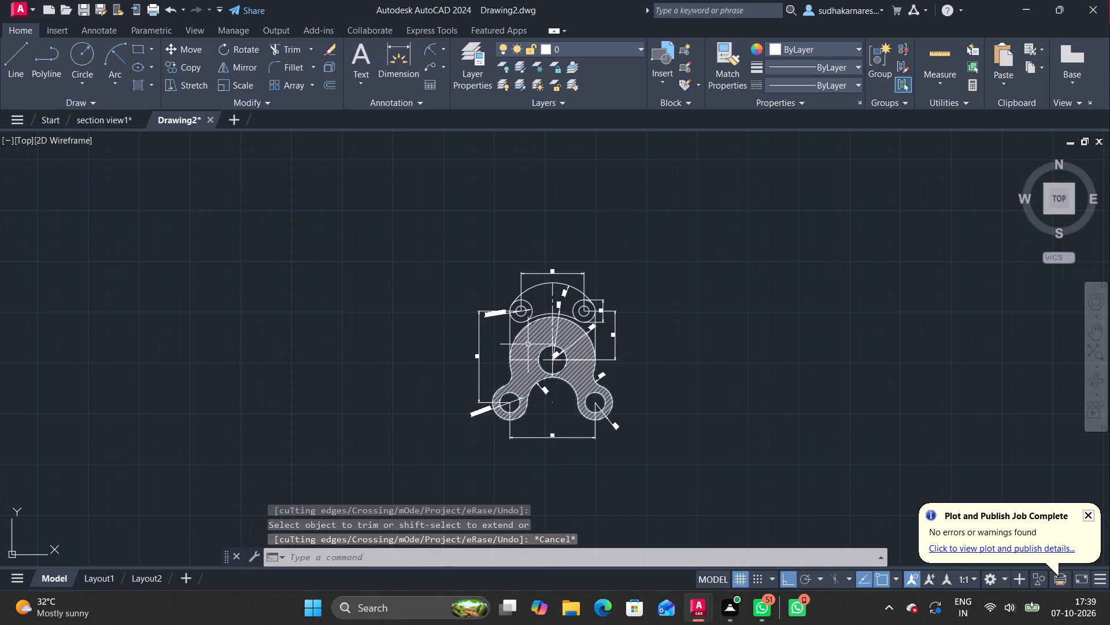
# Set the transparency of the main body's hatch to 53.
pyautogui.scroll(4, 526, 343)
pyautogui.scroll(-2, 380, 255)
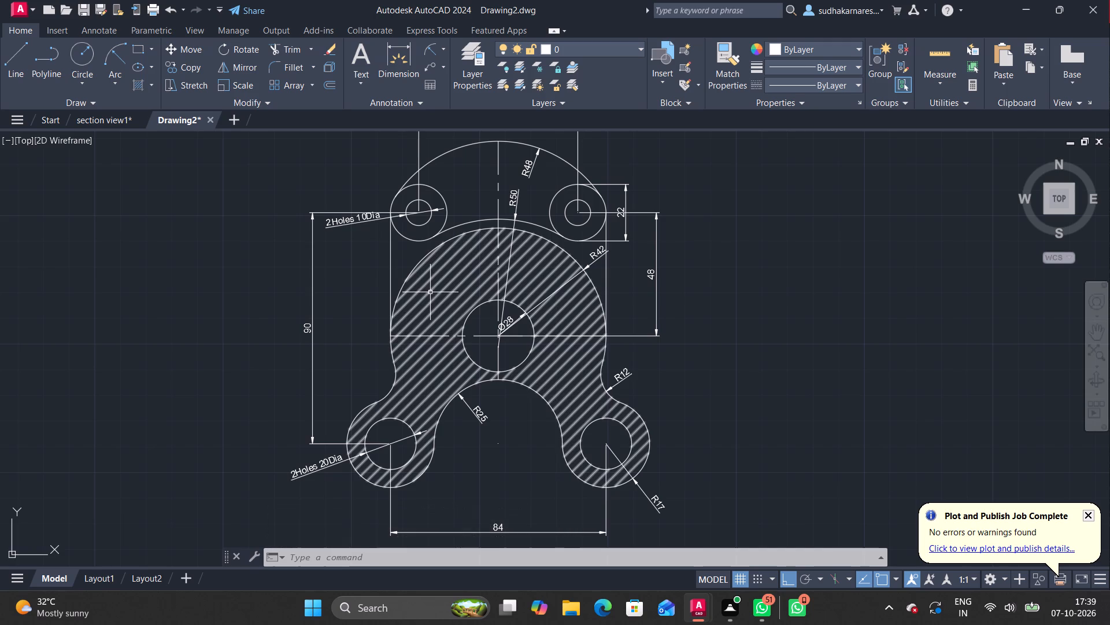
pyautogui.scroll(1, 360, 183)
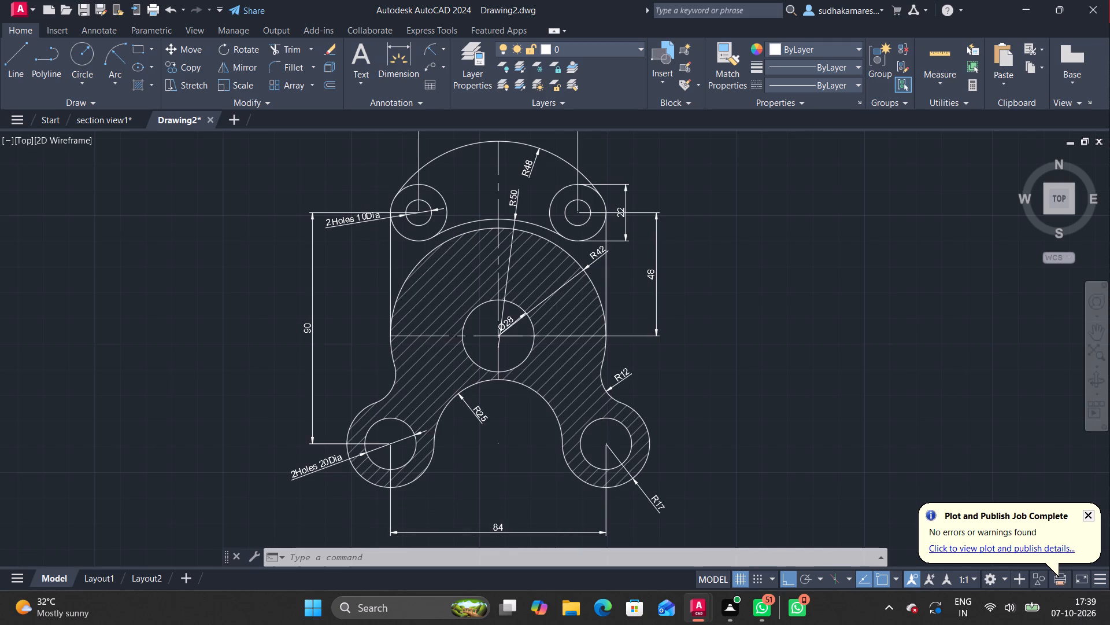
pyautogui.scroll(2, 360, 183)
pyautogui.scroll(-3, 358, 185)
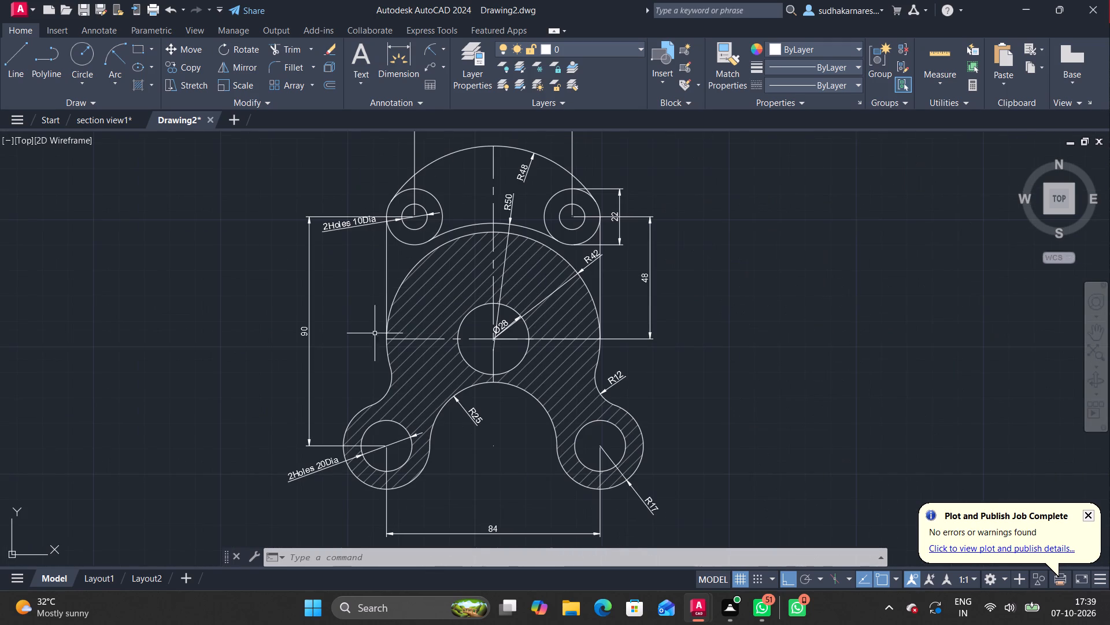
pyautogui.moveTo(356, 293); pyautogui.dragTo(387, 339, button='middle')
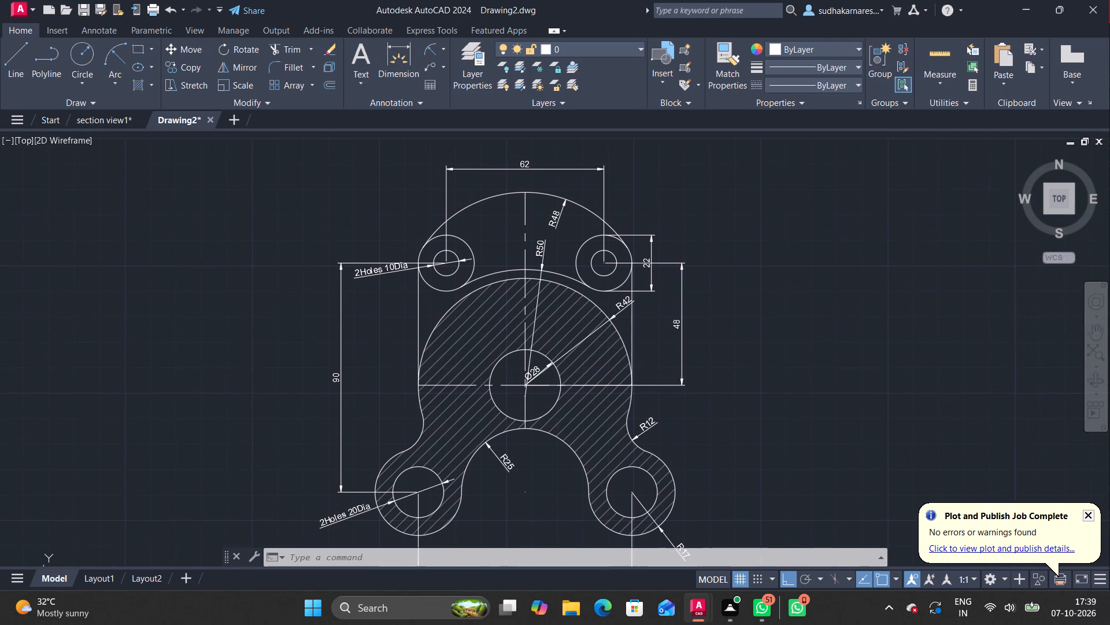
pyautogui.click(435, 351)
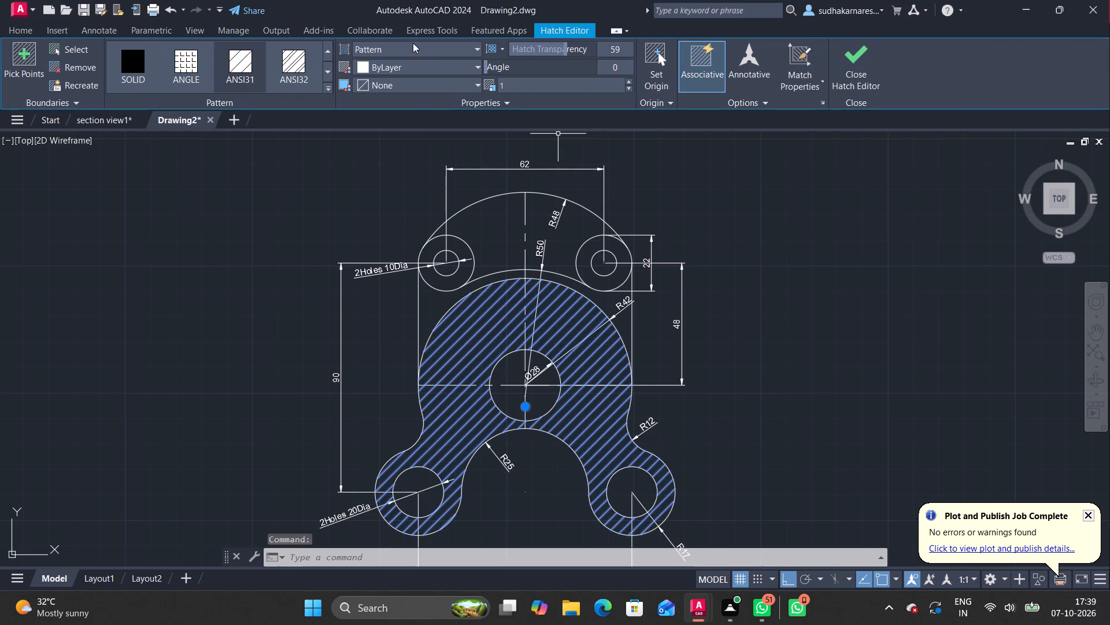
pyautogui.click(560, 49)
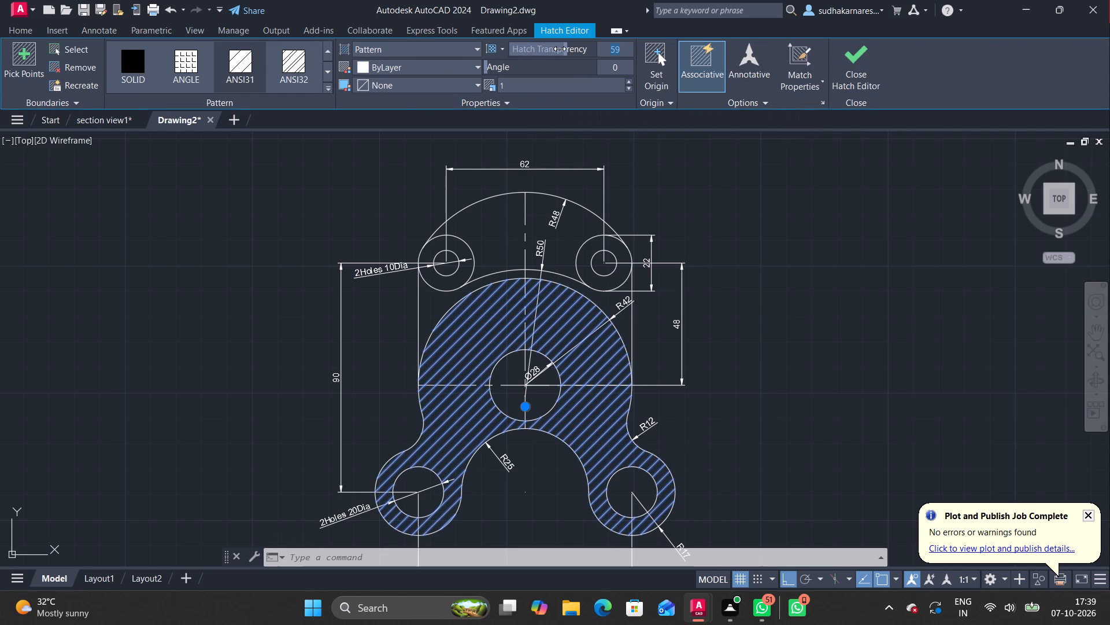
pyautogui.moveTo(560, 49); pyautogui.dragTo(602, 57)
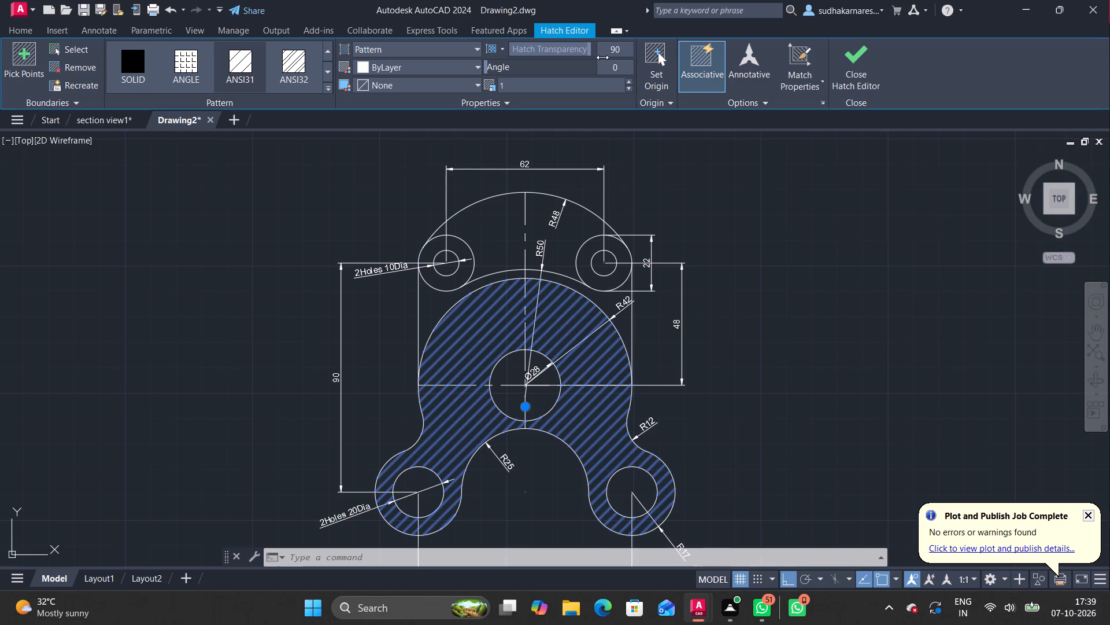
pyautogui.moveTo(602, 57); pyautogui.dragTo(558, 57)
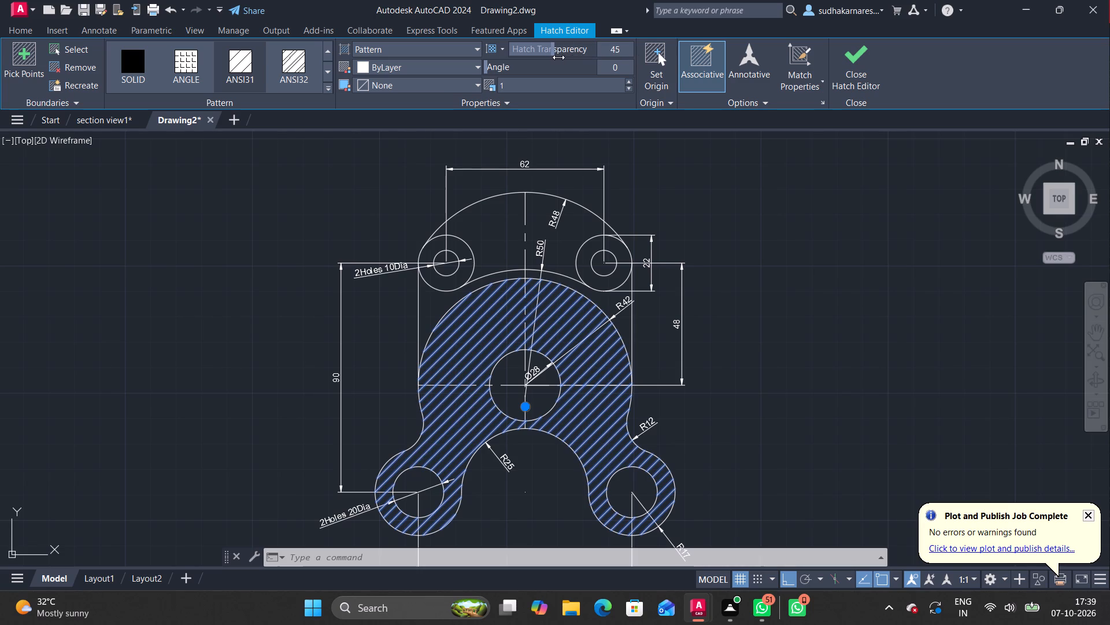
pyautogui.moveTo(558, 57); pyautogui.dragTo(571, 57)
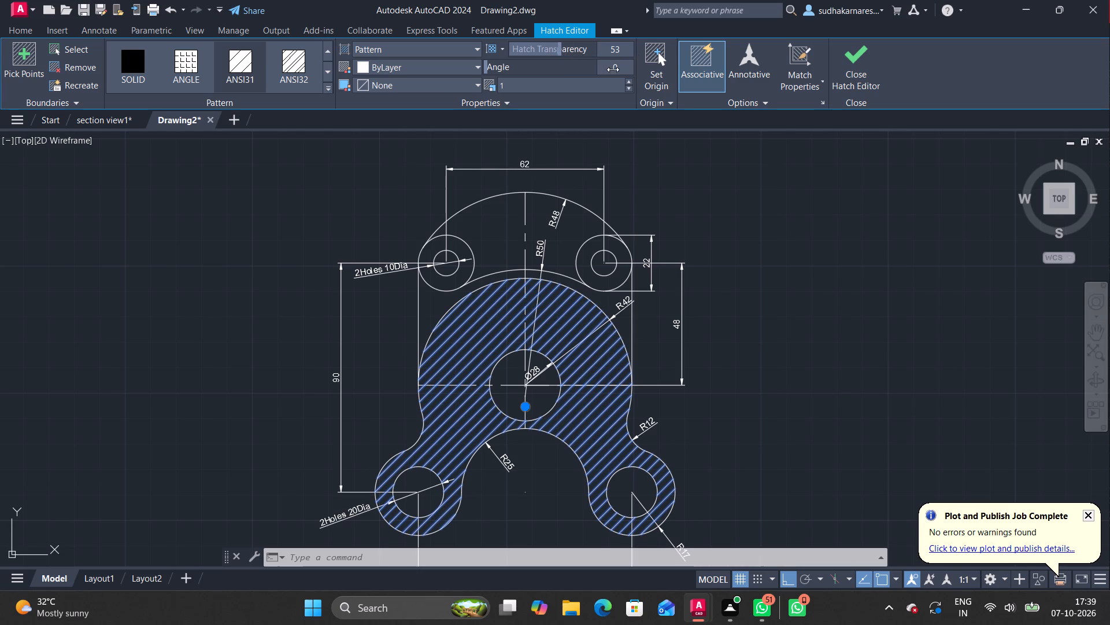
# Set the angle of the main body's hatch to 90, keeping the scale at 1, and finish editing the hatch.
pyautogui.click(613, 69)
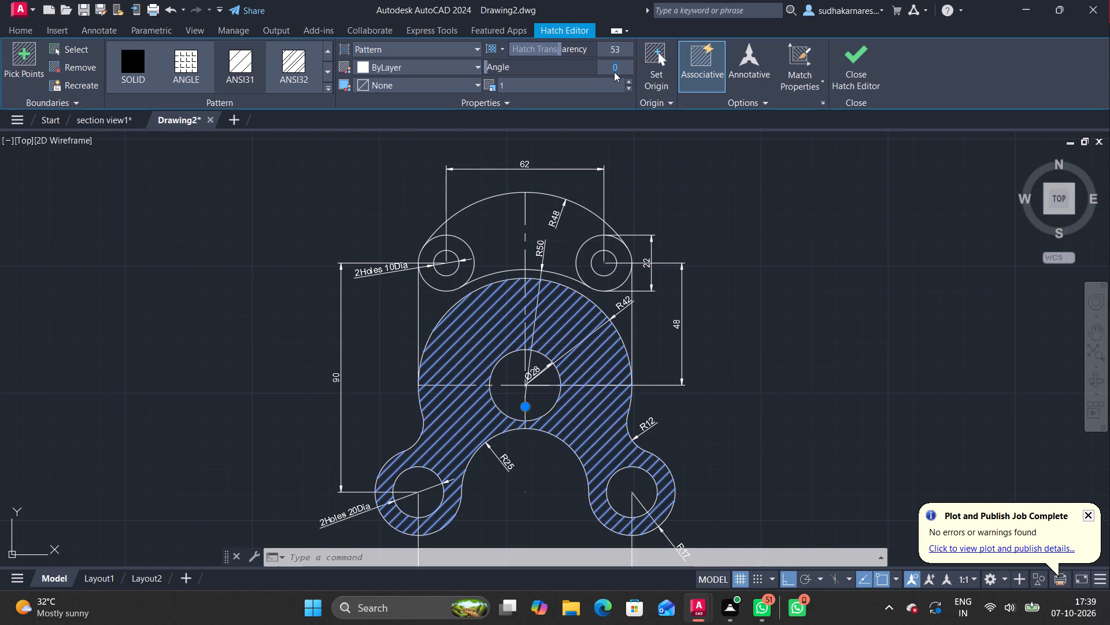
pyautogui.click(615, 67)
pyautogui.press('4')
pyautogui.press('5')
pyautogui.press('Return')
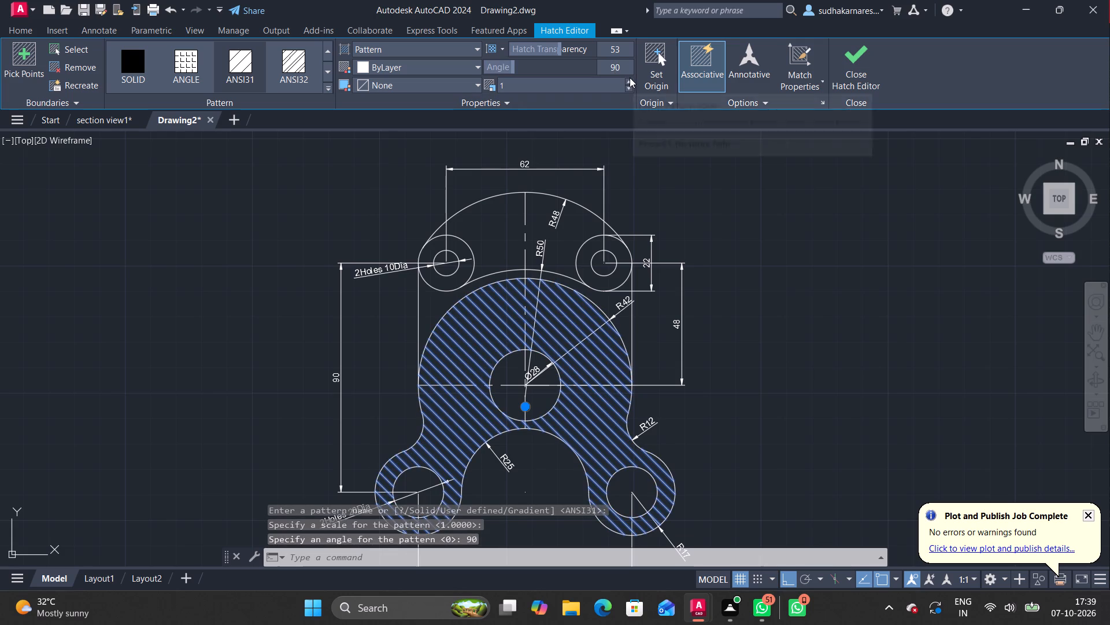
pyautogui.click(630, 78)
pyautogui.click(629, 87)
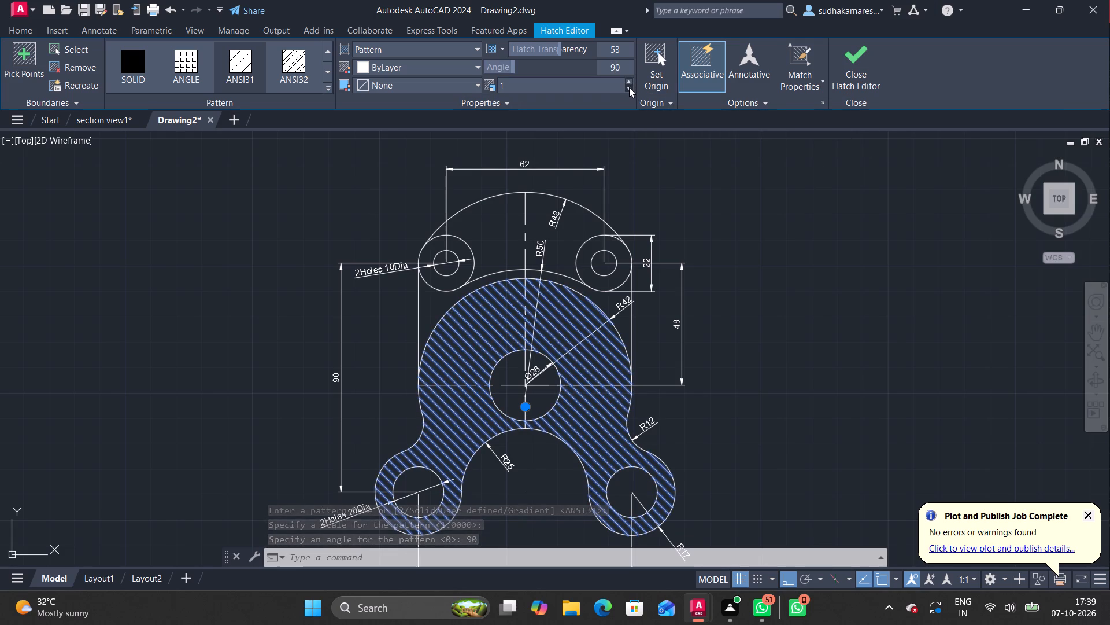
pyautogui.click(627, 82)
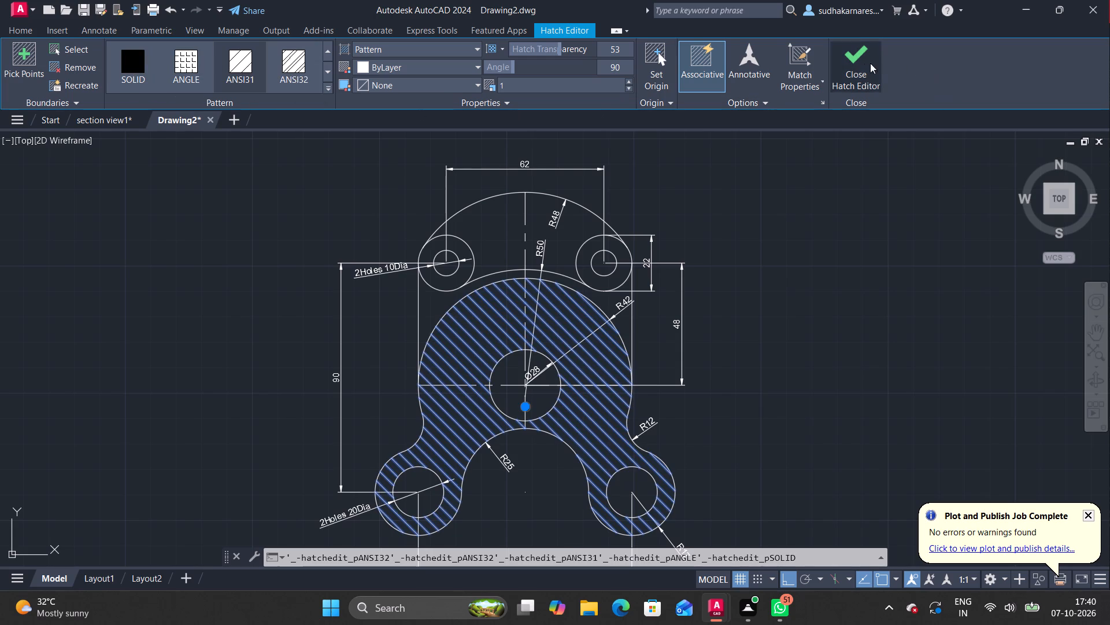
pyautogui.click(850, 65)
# Delete the horizontal dimension between the two upper lug holes above the part.
pyautogui.scroll(-2, 695, 288)
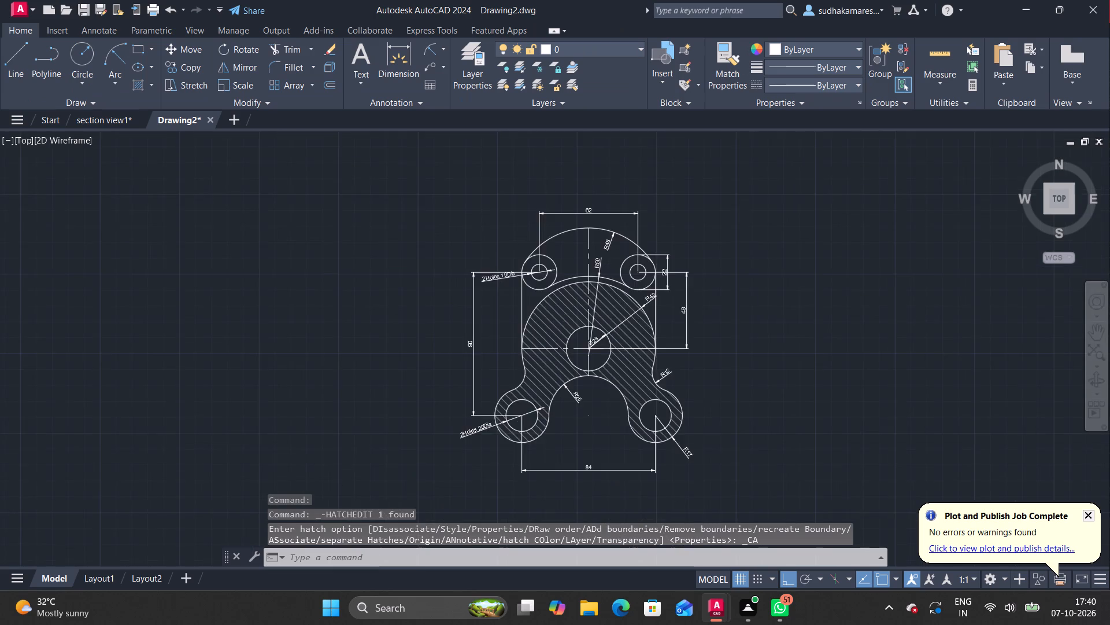
pyautogui.scroll(3, 624, 304)
pyautogui.scroll(-2, 624, 304)
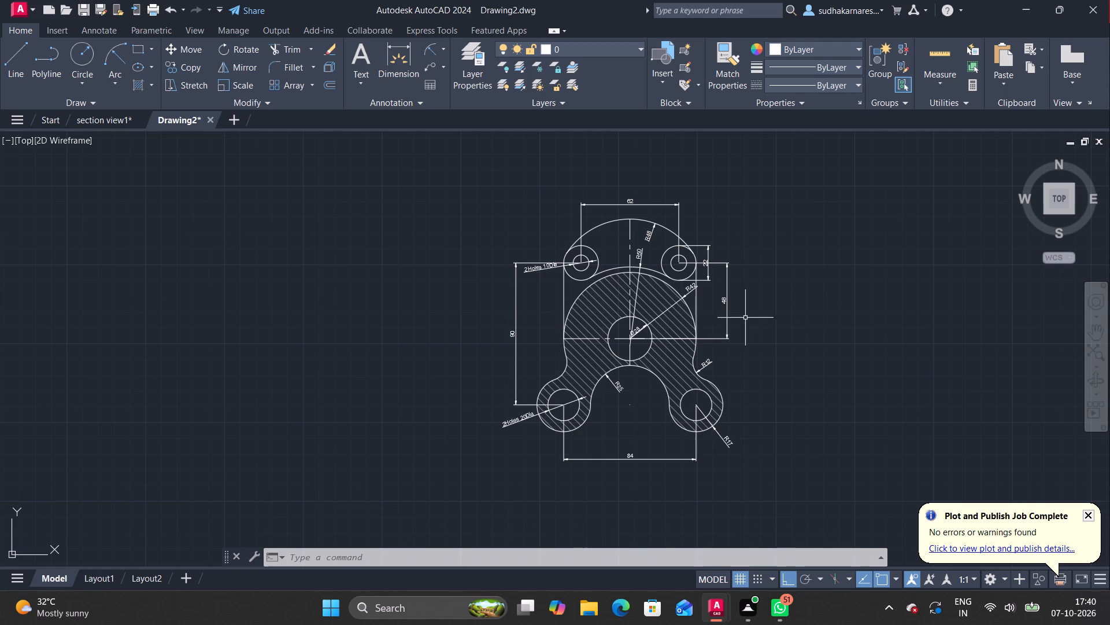
pyautogui.scroll(1, 738, 318)
pyautogui.scroll(-1, 738, 318)
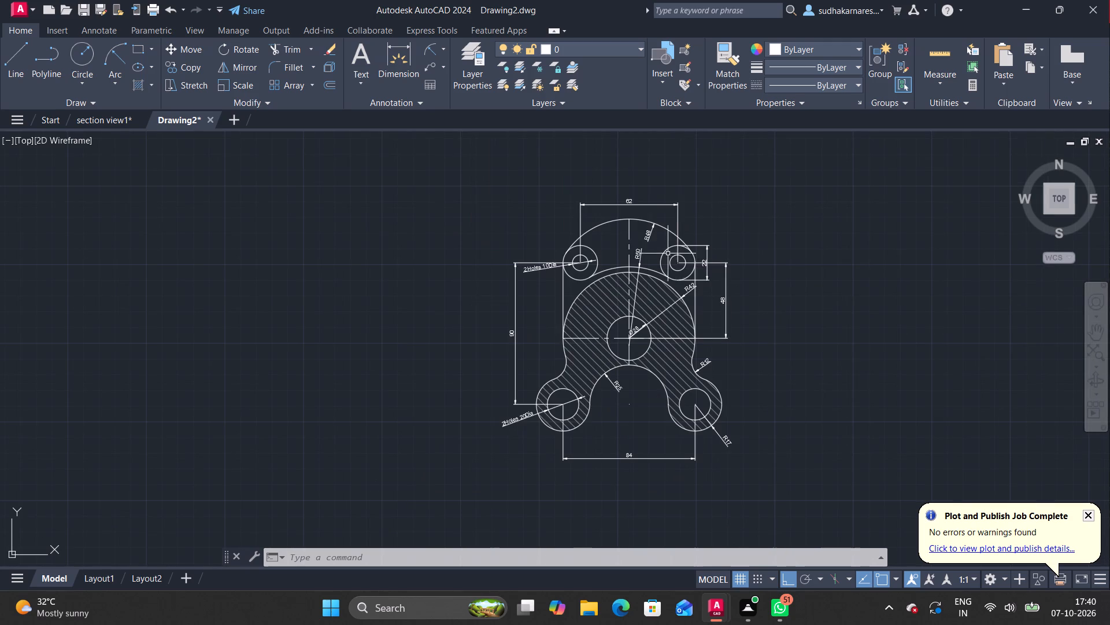
pyautogui.click(651, 204)
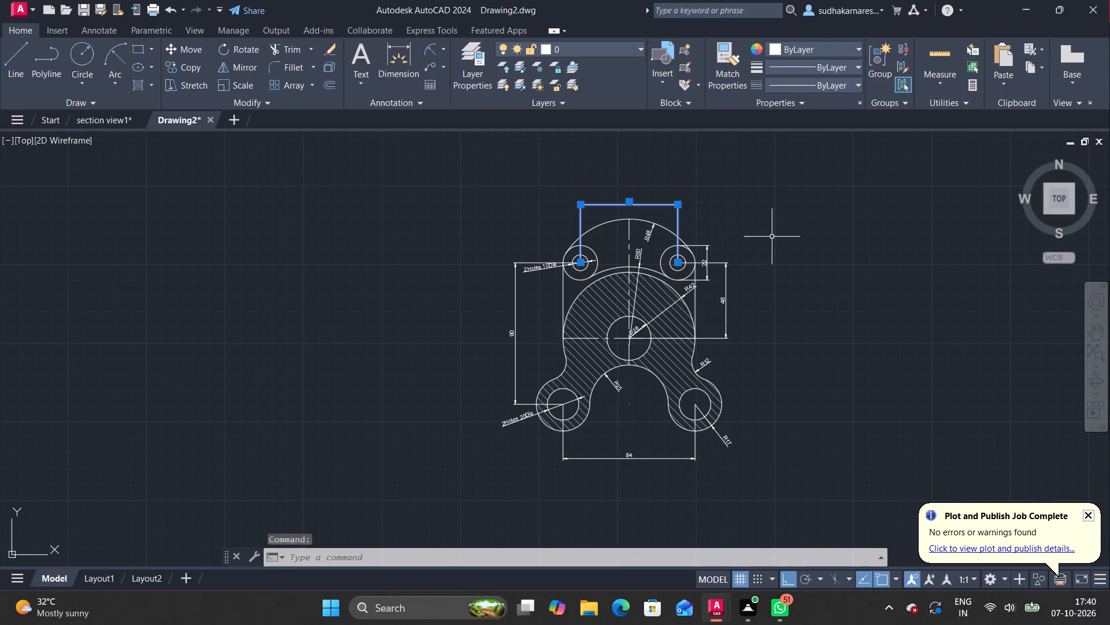
pyautogui.press('Delete')
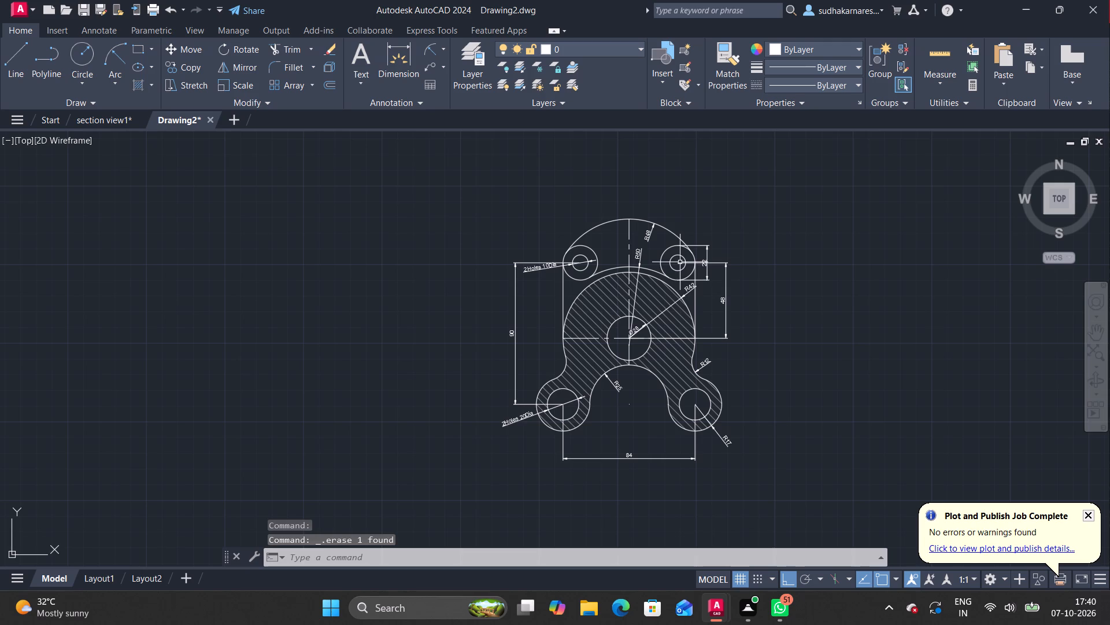
# Delete the 48, 22, 84 and 90 linear dimensions, the 2Holes 20Dia dimension, and the R25 and R17 radius dimensions.
pyautogui.click(715, 264)
pyautogui.click(707, 253)
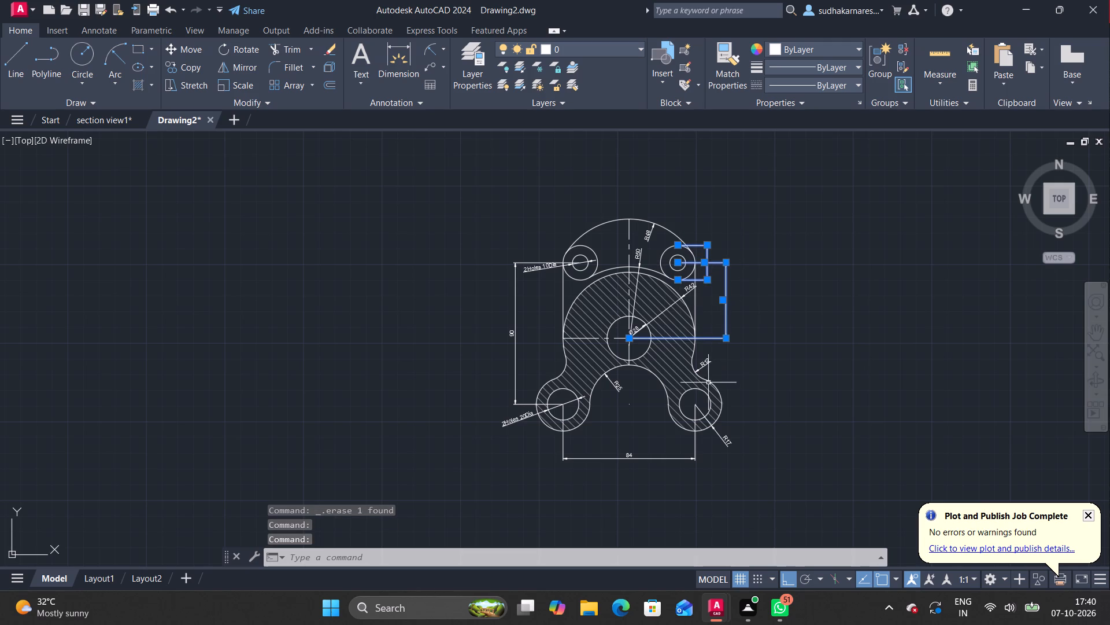
pyautogui.click(694, 452)
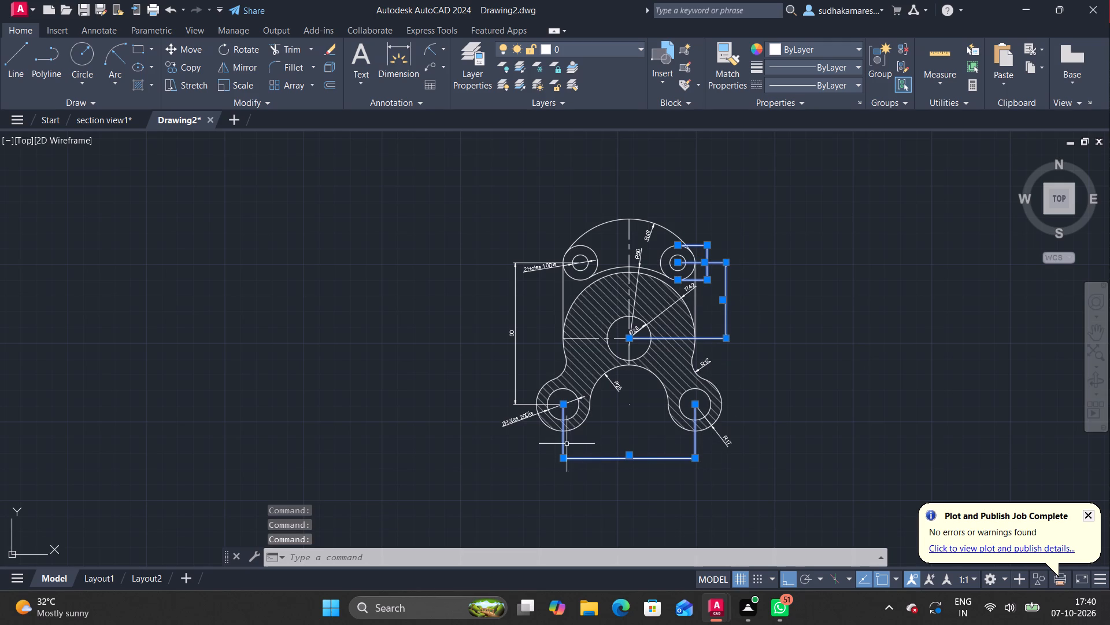
pyautogui.click(520, 418)
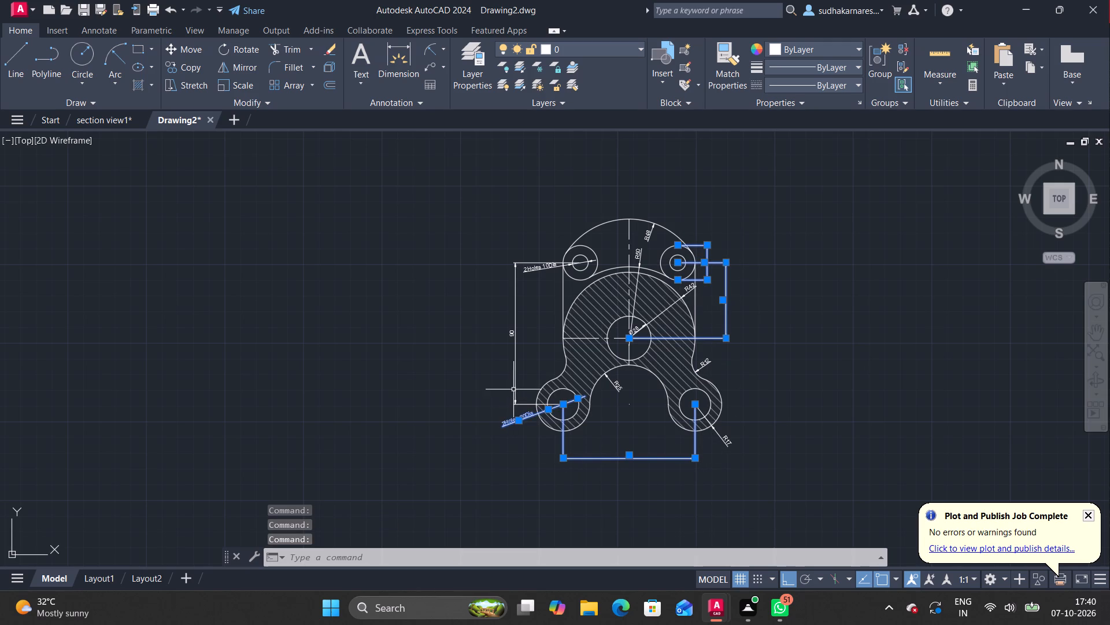
pyautogui.click(514, 384)
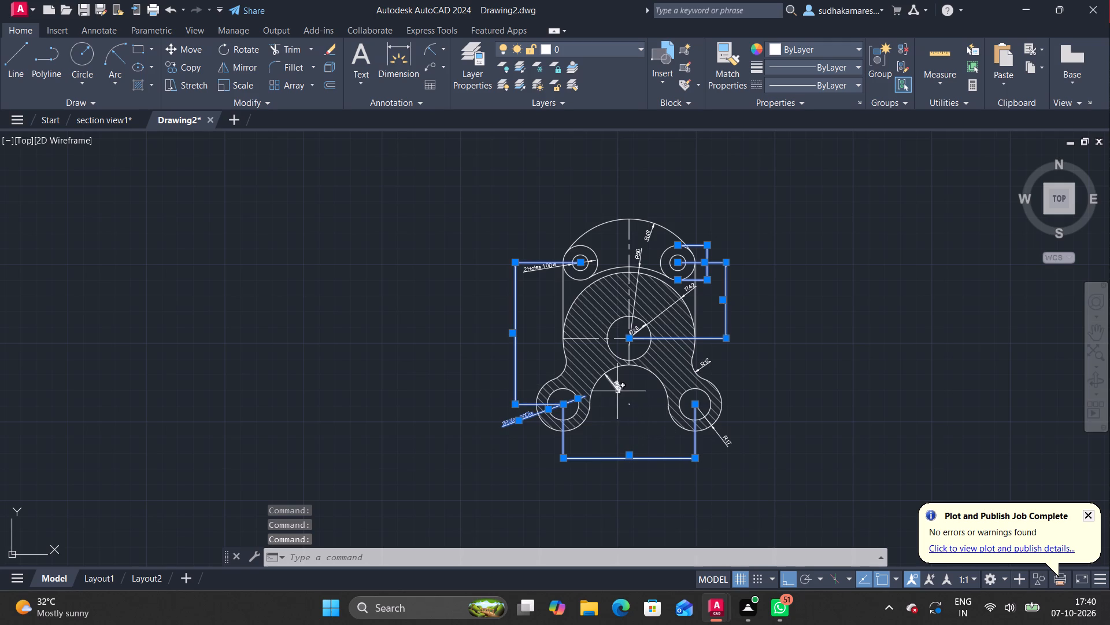
pyautogui.click(617, 391)
pyautogui.click(725, 444)
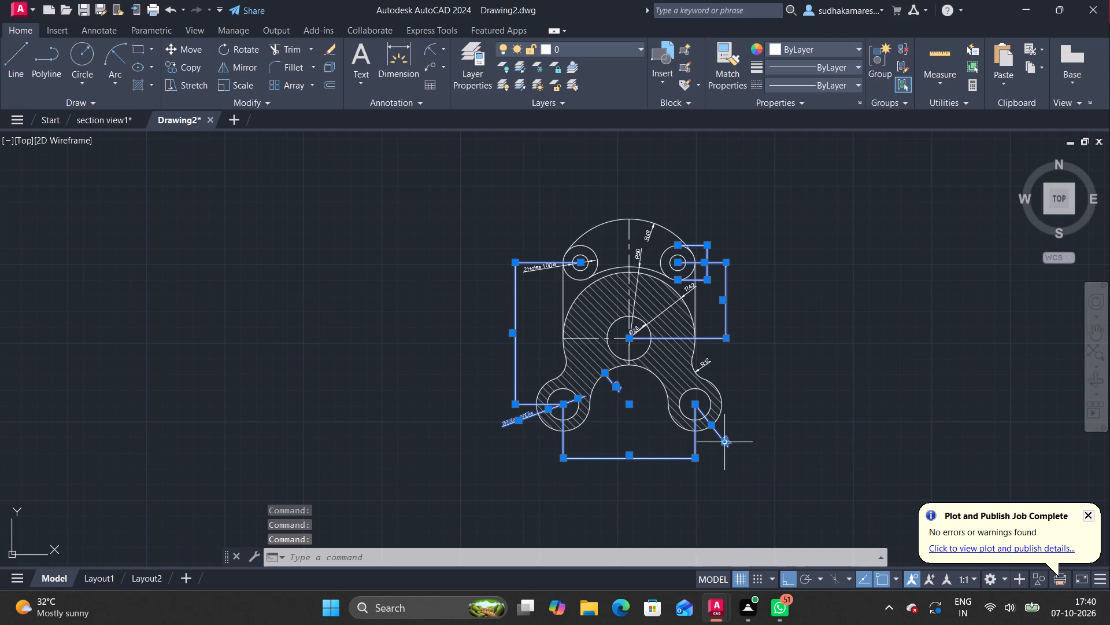
pyautogui.press('Delete')
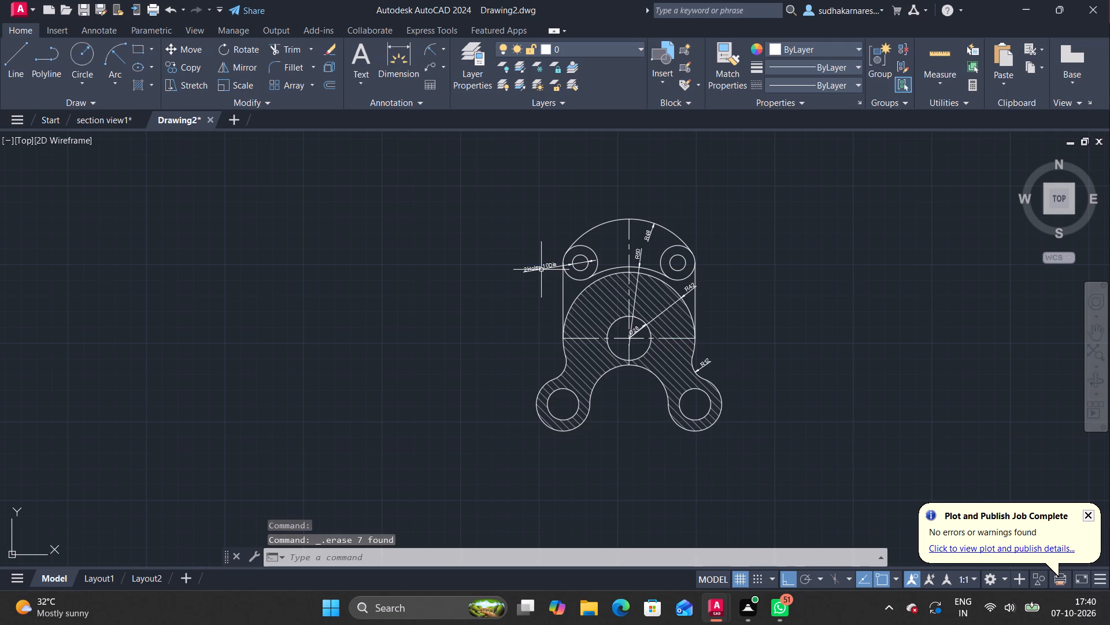
# Delete the remaining dimensions: the upper left lug's hole note, R50, R48, Ø28, R42 and R12.
pyautogui.click(541, 269)
pyautogui.press('Delete')
pyautogui.scroll(2, 641, 256)
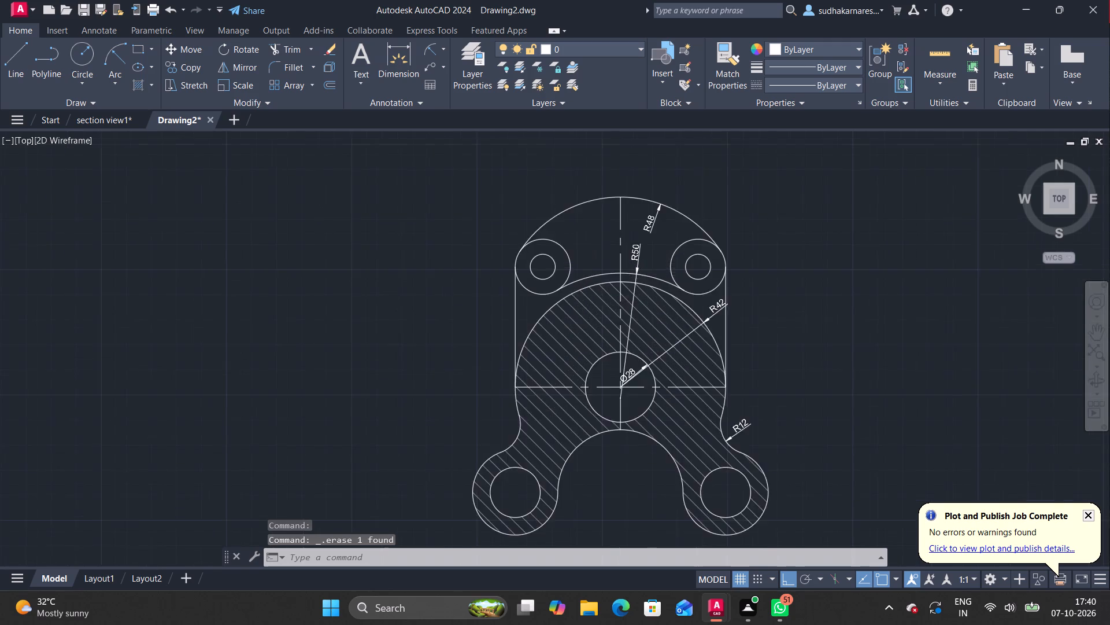
pyautogui.click(637, 258)
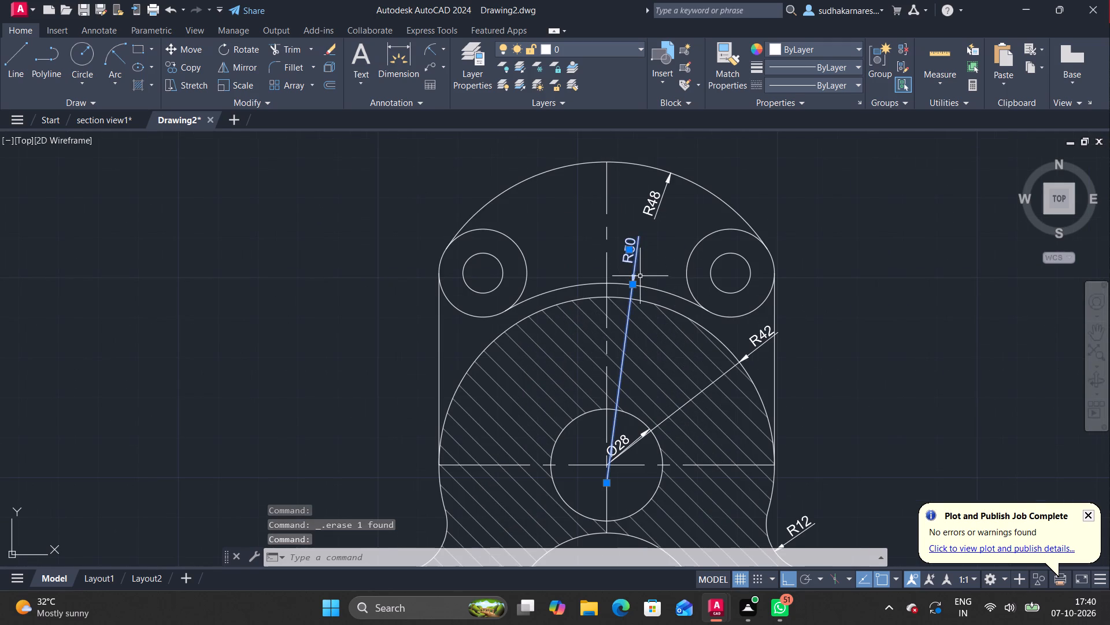
pyautogui.press('Delete')
pyautogui.click(654, 212)
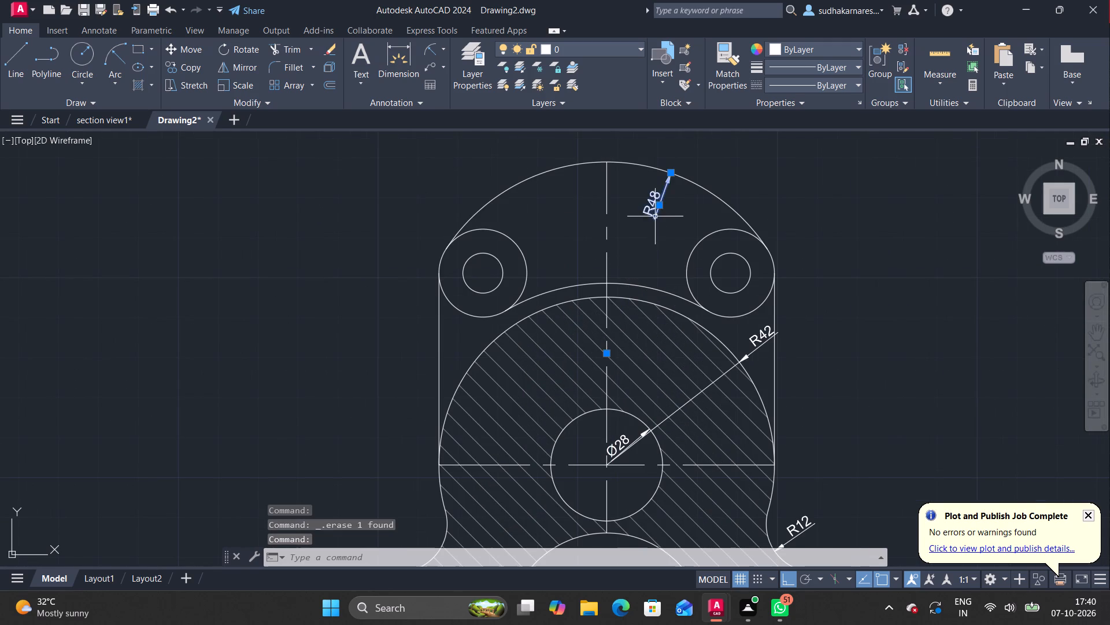
pyautogui.press('Delete')
pyautogui.click(636, 437)
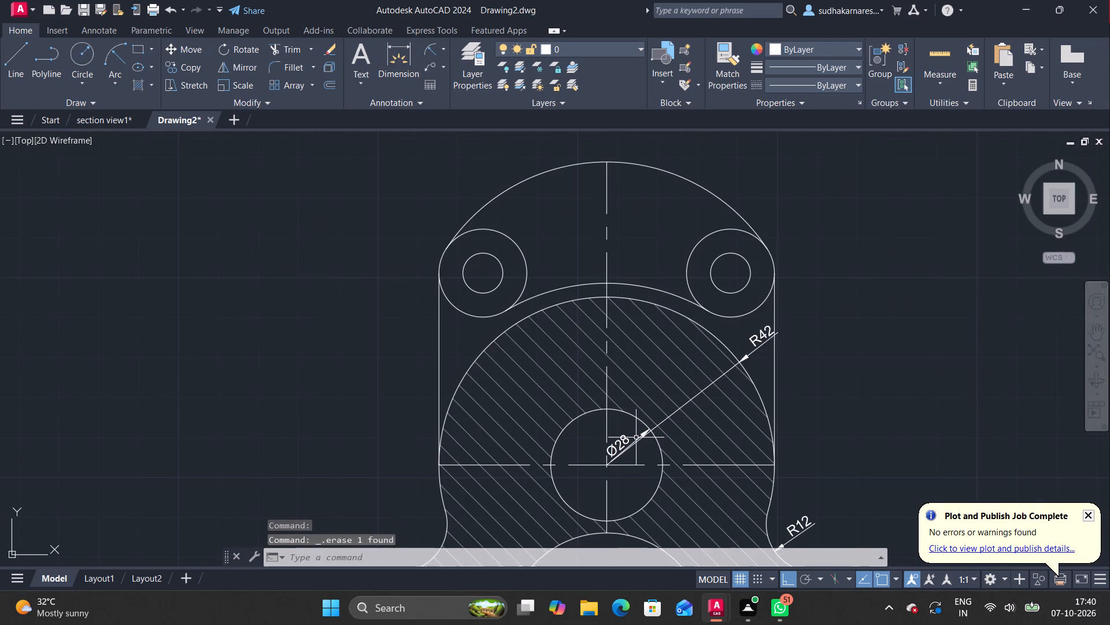
pyautogui.press('Delete')
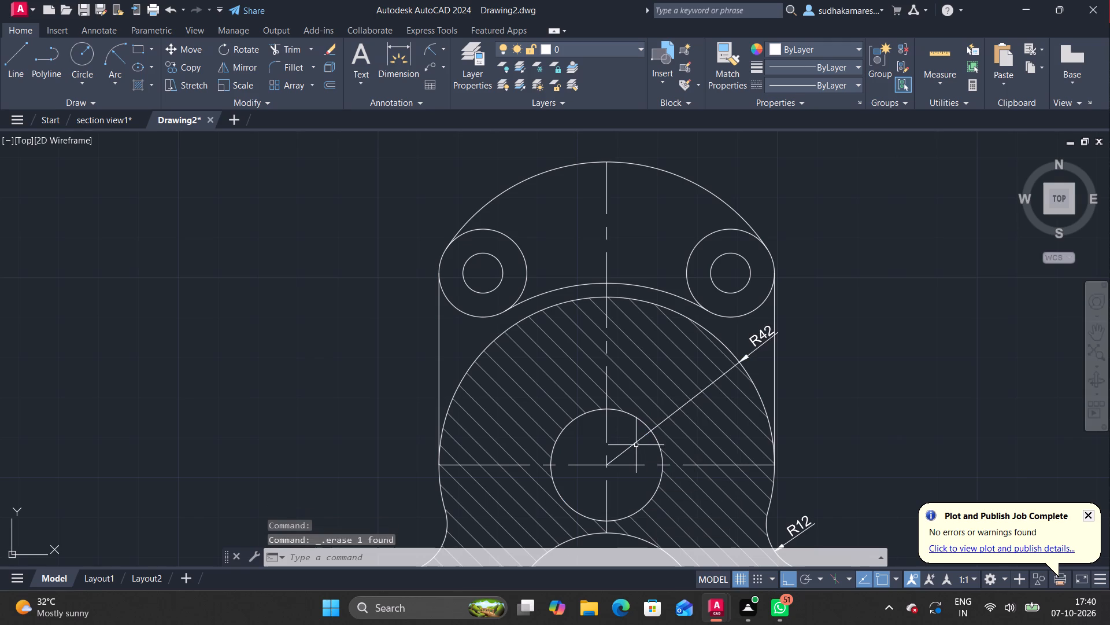
pyautogui.click(636, 442)
pyautogui.press('Delete')
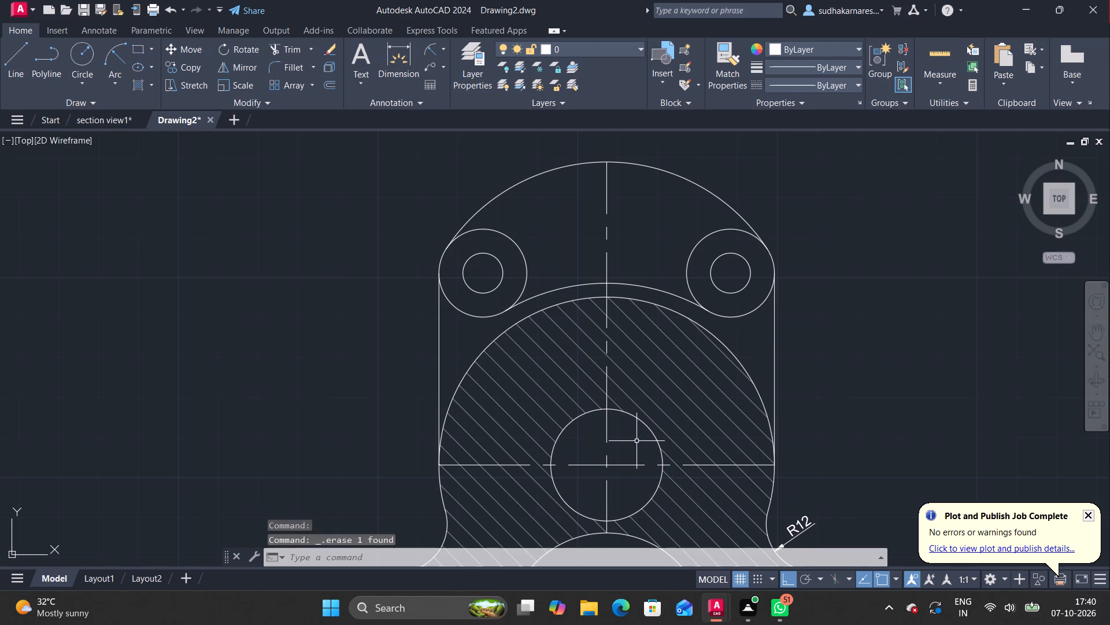
pyautogui.scroll(-2, 653, 447)
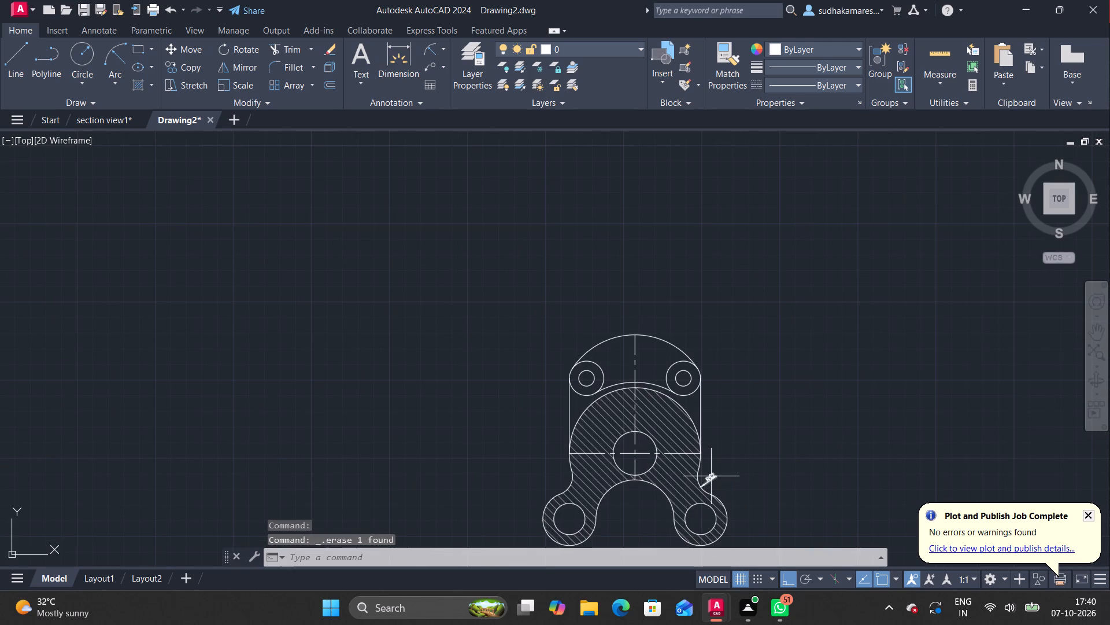
pyautogui.click(711, 476)
pyautogui.press('Delete')
# Add radius dimensions to the lower right lug's outer arc and to the concave arch between the two lower lugs.
pyautogui.scroll(-1, 634, 527)
pyautogui.moveTo(634, 527); pyautogui.dragTo(635, 525, button='middle')
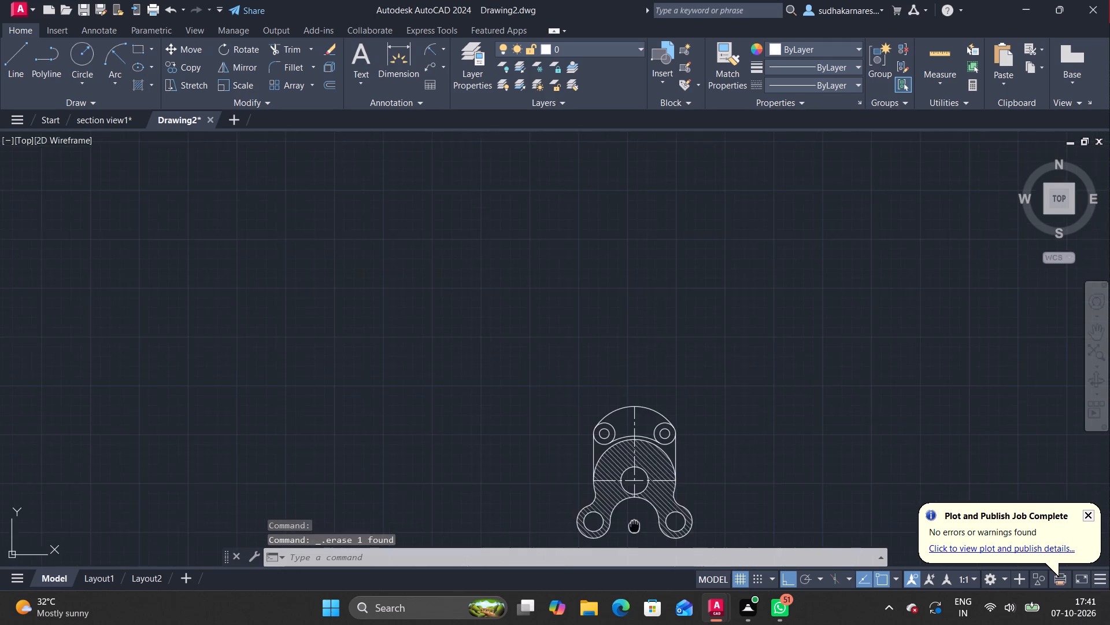
pyautogui.moveTo(635, 525); pyautogui.dragTo(661, 356, button='middle')
pyautogui.scroll(1, 653, 204)
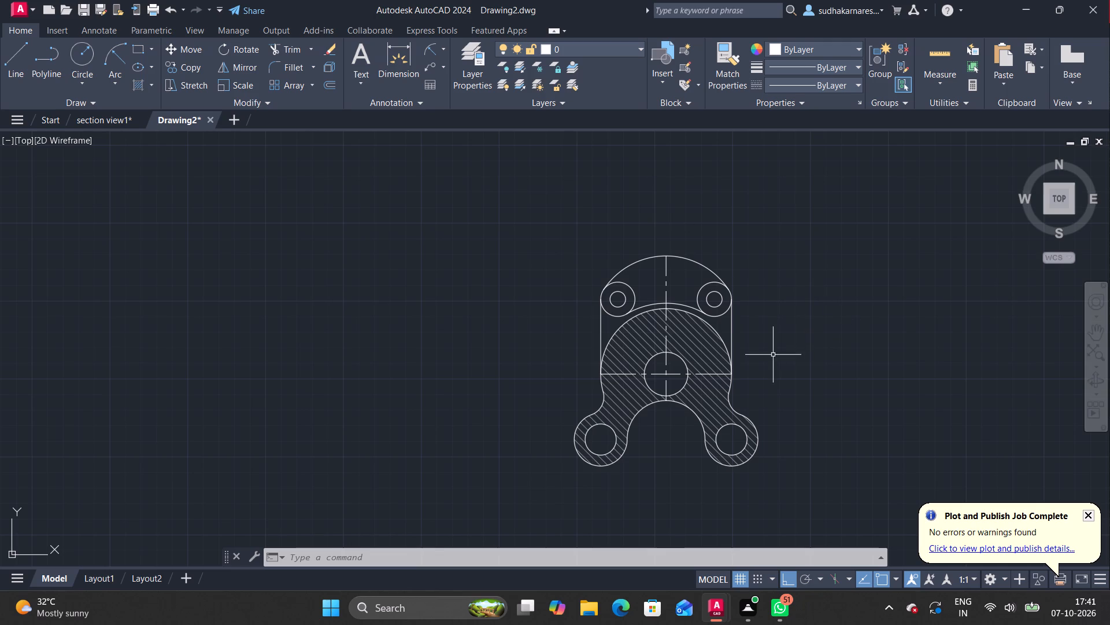
pyautogui.scroll(-1, 755, 358)
pyautogui.moveTo(735, 352); pyautogui.dragTo(670, 297, button='middle')
pyautogui.scroll(1, 657, 219)
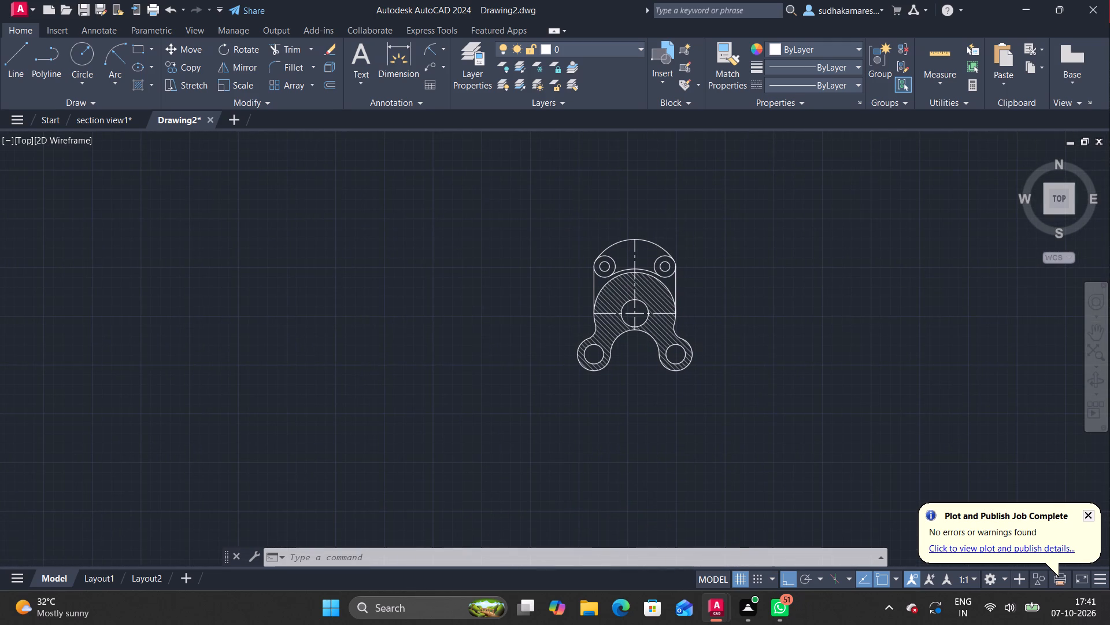
pyautogui.scroll(1, 644, 279)
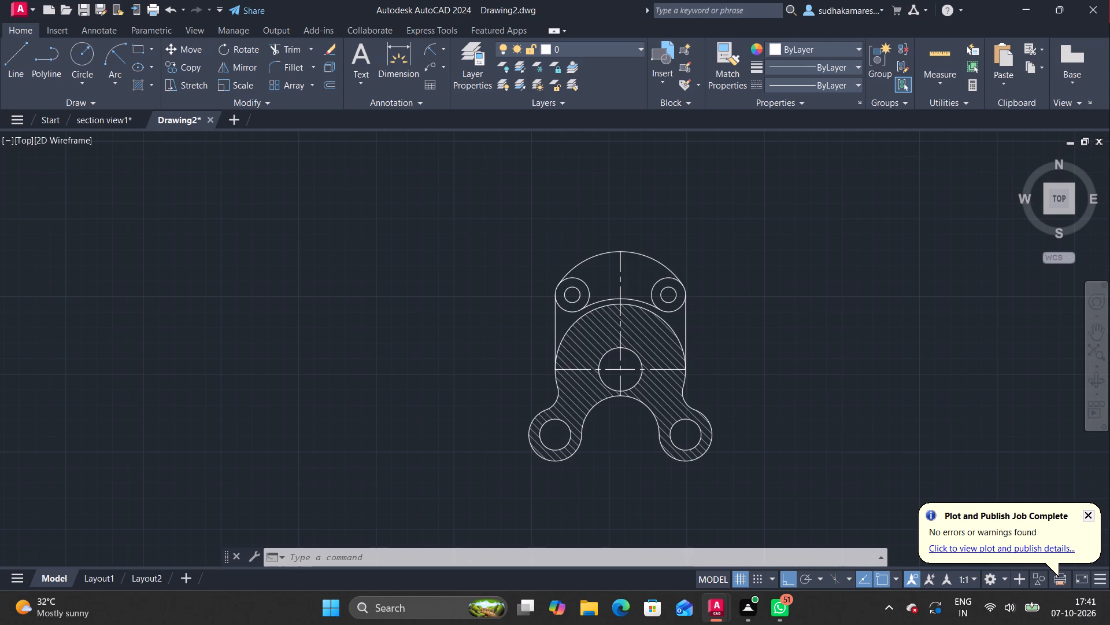
pyautogui.scroll(-1, 644, 279)
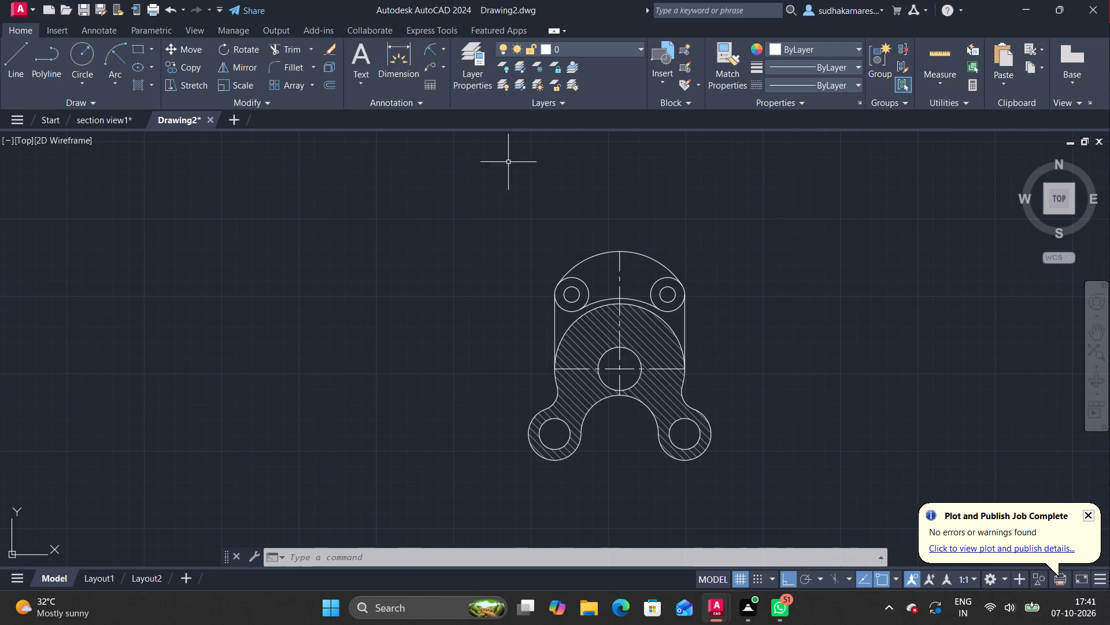
pyautogui.click(431, 52)
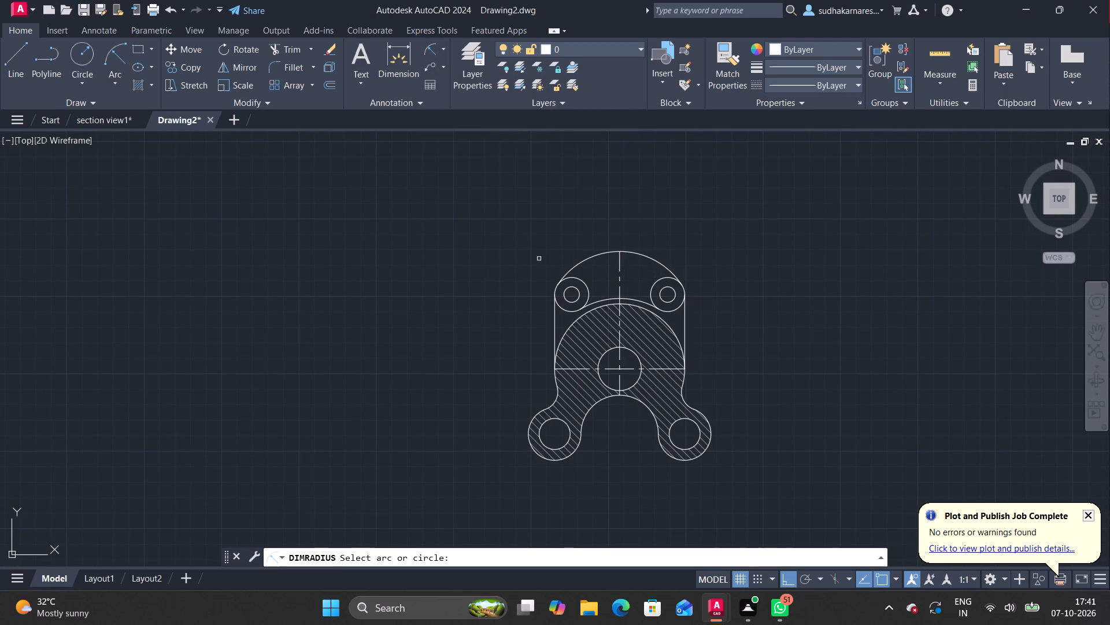
pyautogui.click(707, 448)
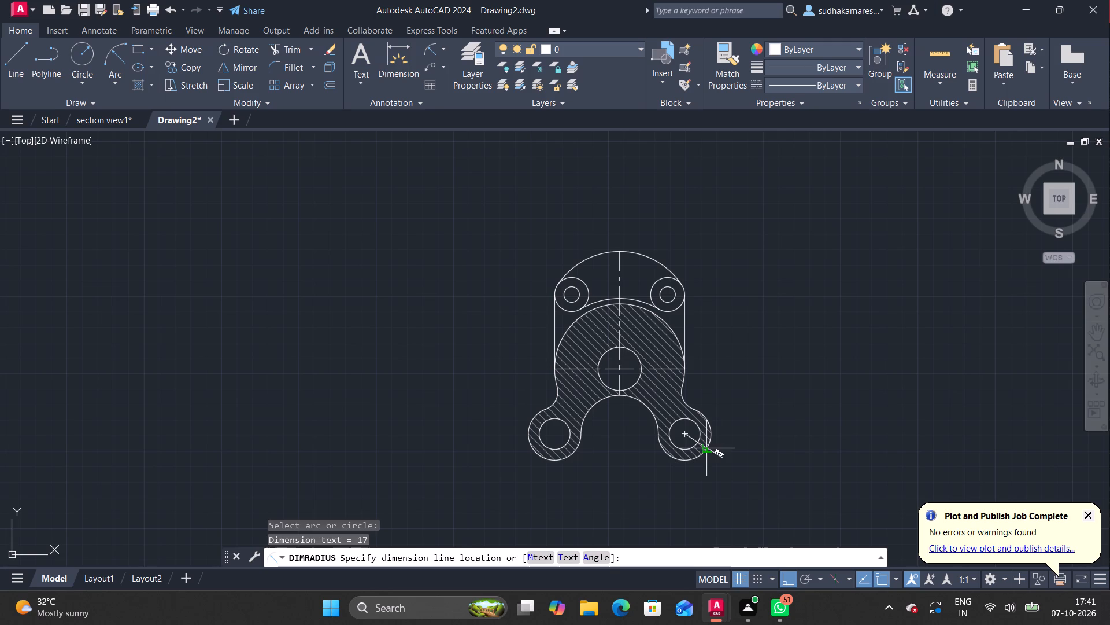
pyautogui.click(765, 434)
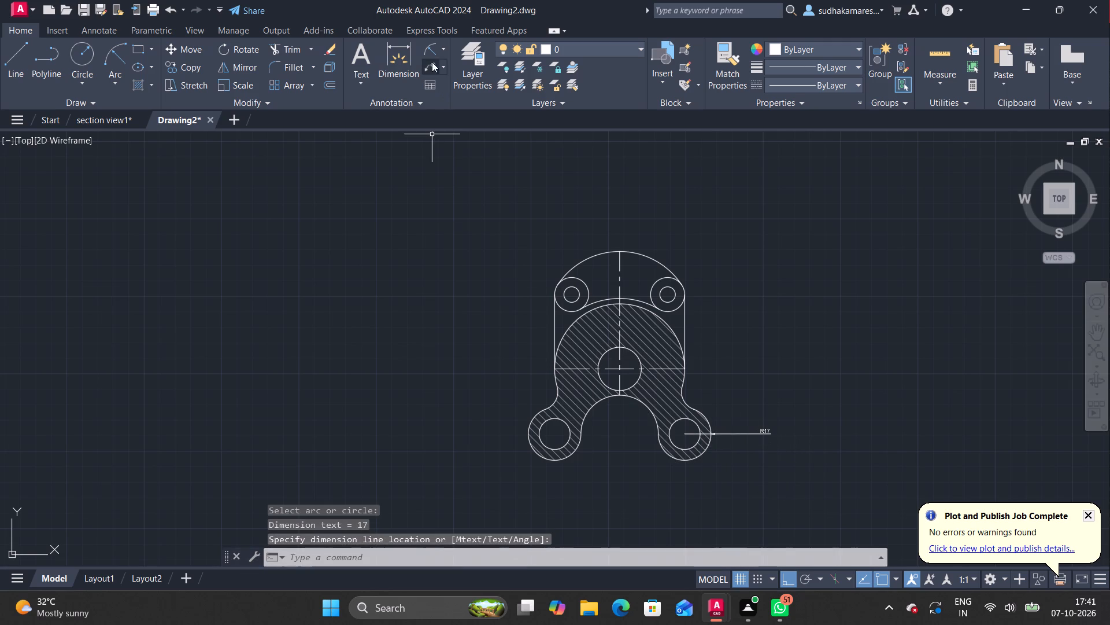
pyautogui.click(431, 52)
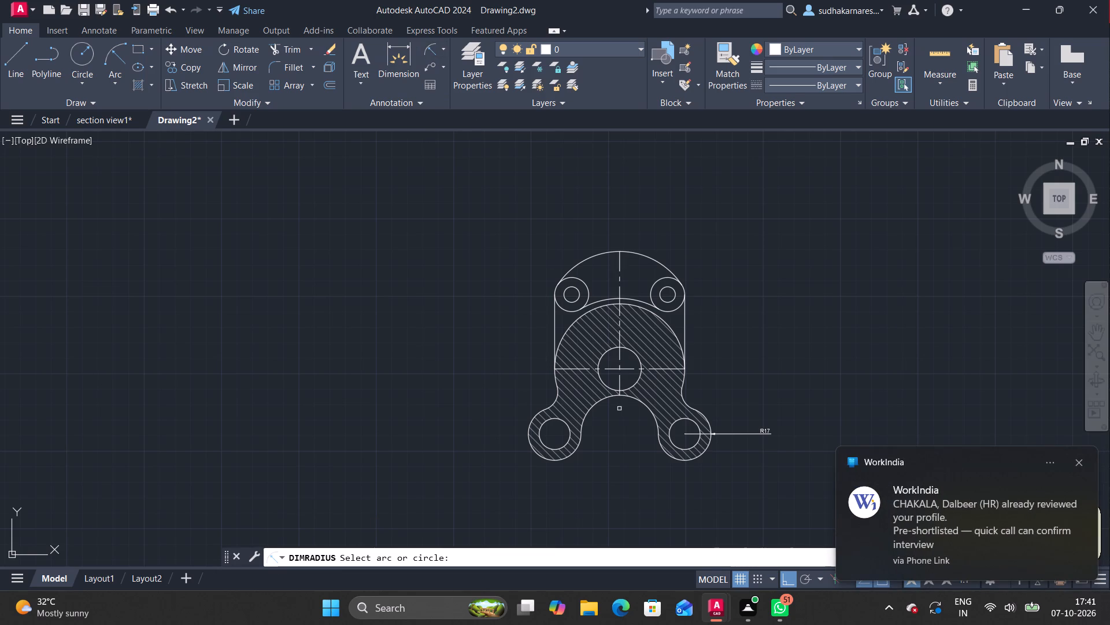
pyautogui.click(609, 399)
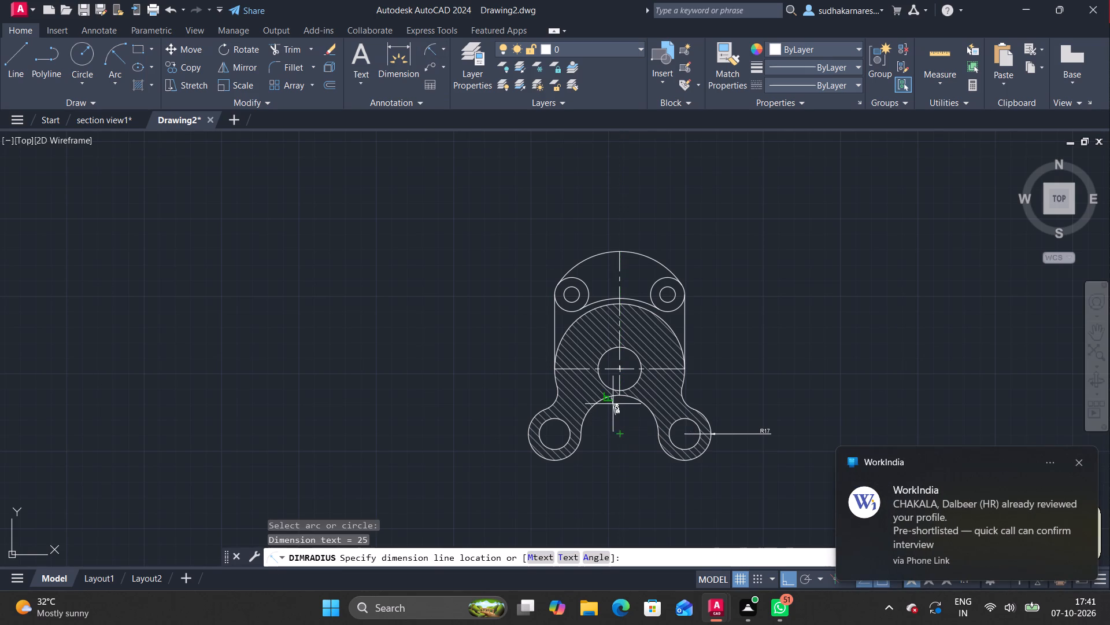
pyautogui.click(609, 398)
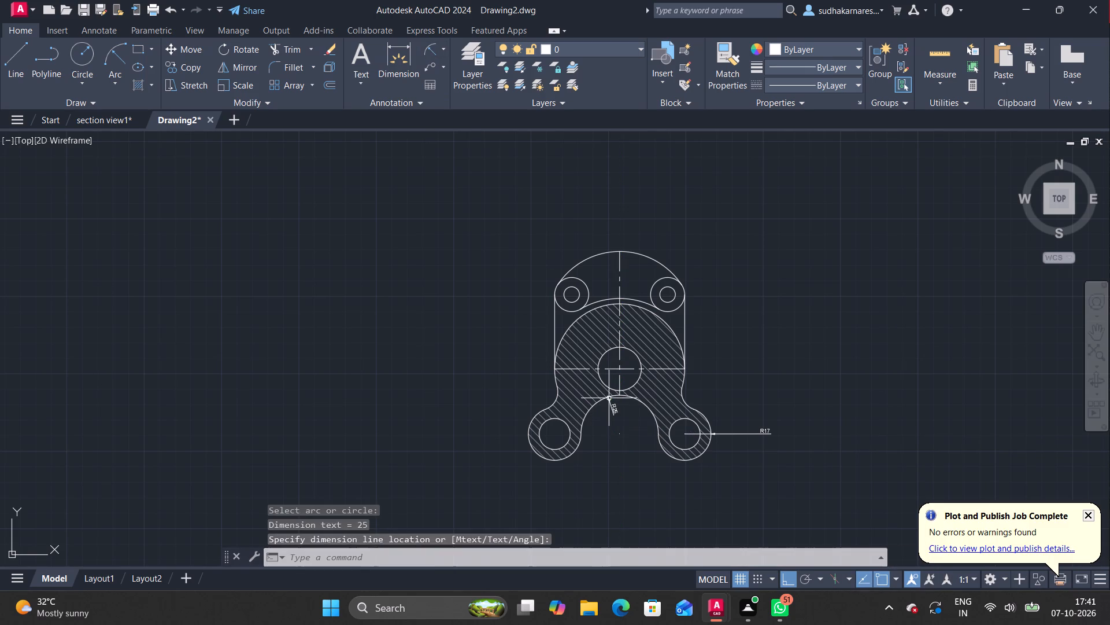
# Add radius dimensions to the topmost outer arc, the arc joining the two upper lugs, and the hatched body's upper arc.
pyautogui.scroll(1, 620, 406)
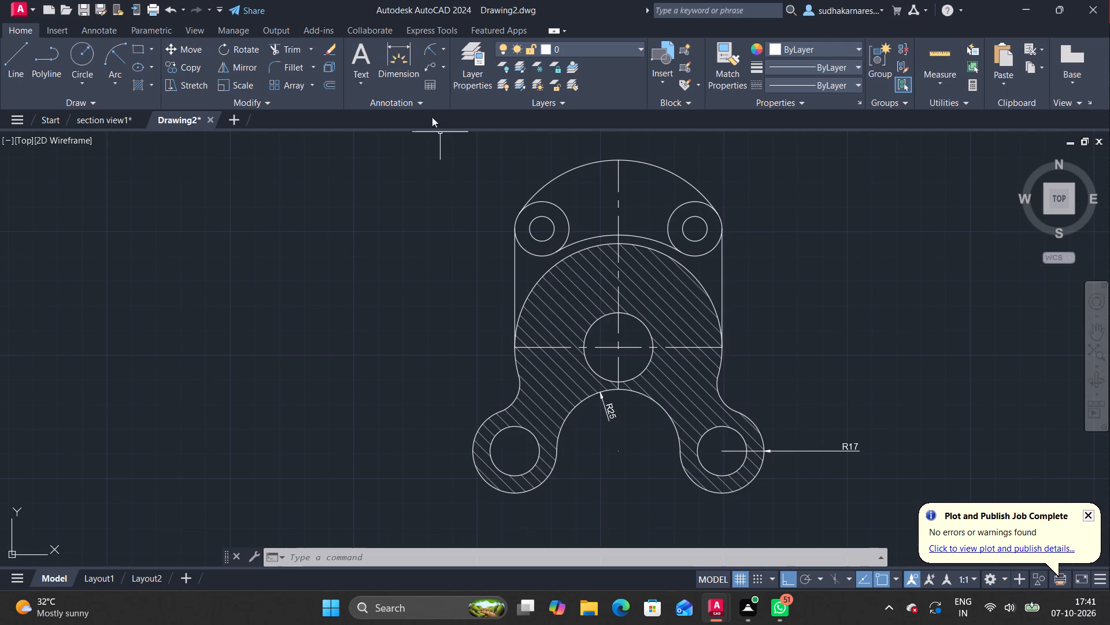
pyautogui.click(424, 52)
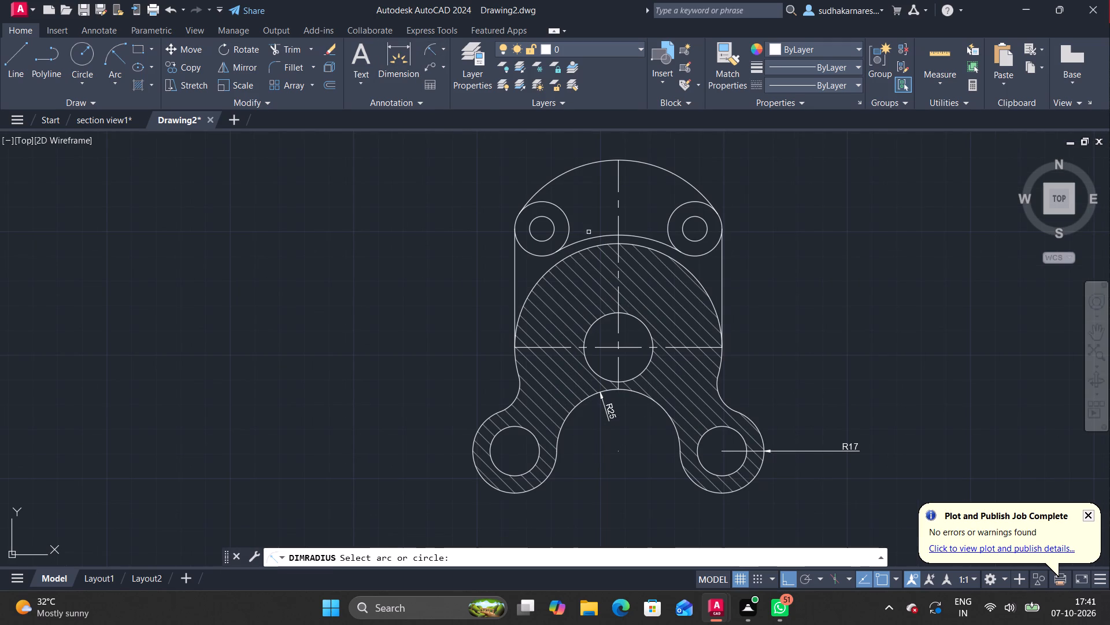
pyautogui.click(571, 171)
pyautogui.click(571, 171)
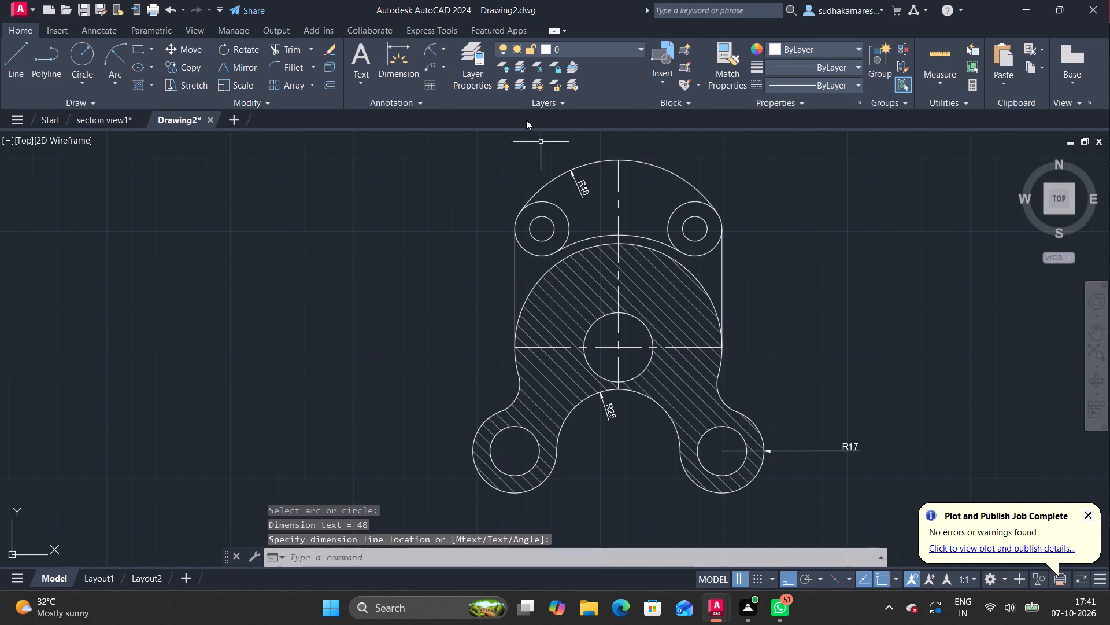
pyautogui.click(426, 46)
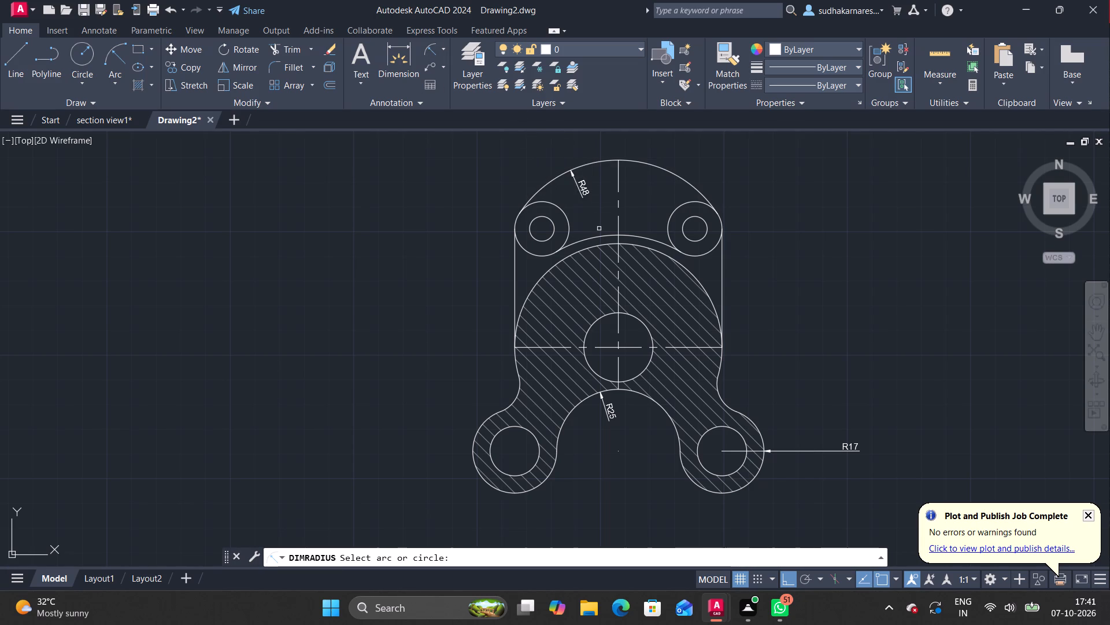
pyautogui.click(601, 236)
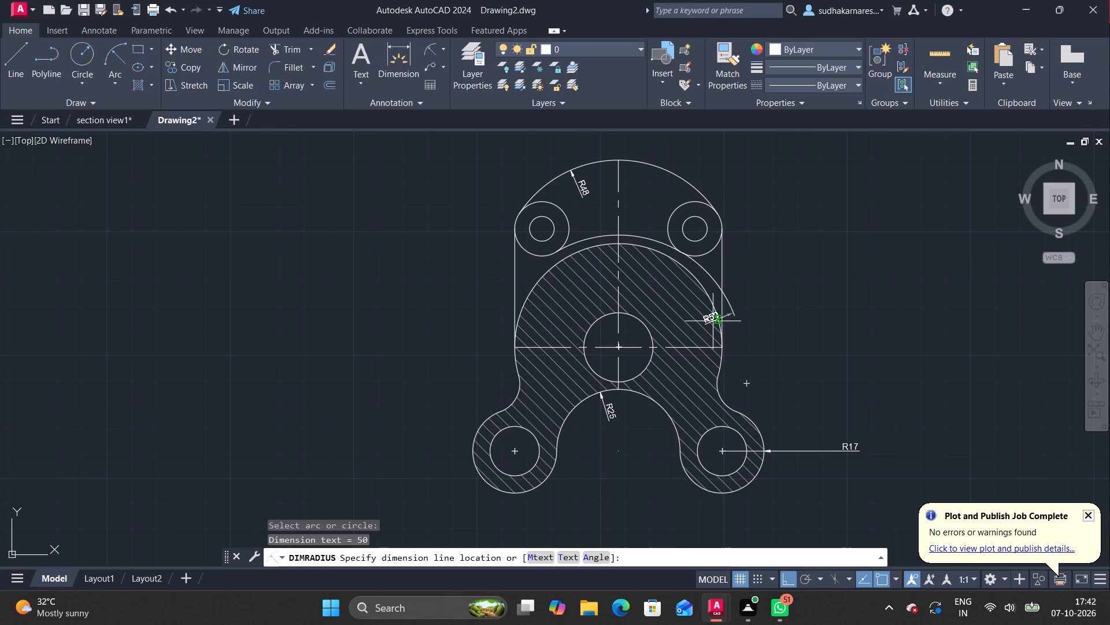
pyautogui.click(605, 227)
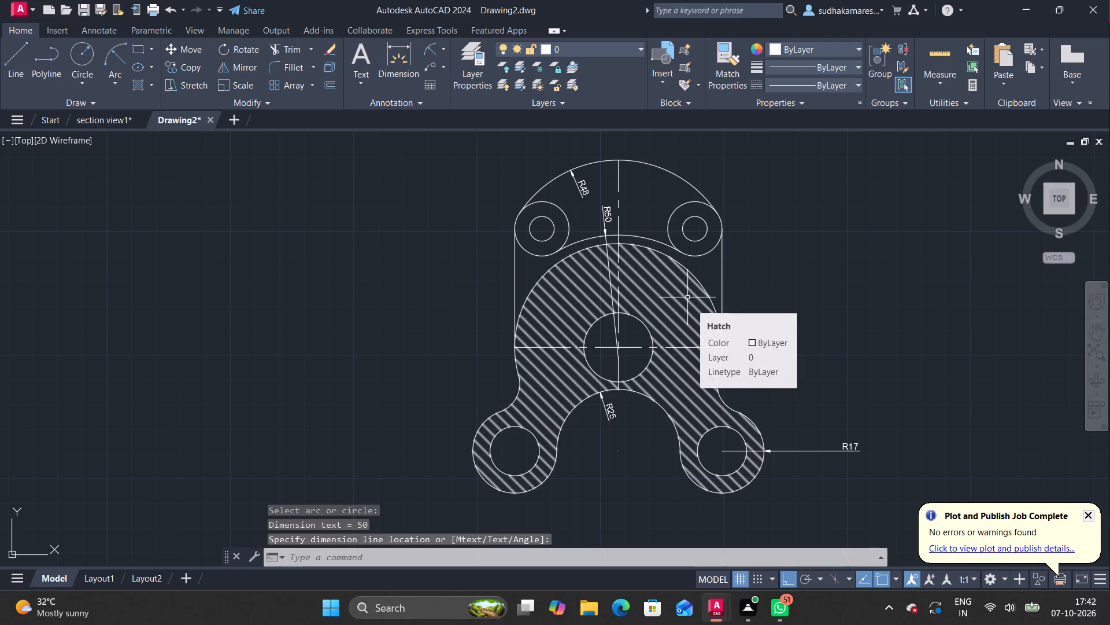
pyautogui.click(427, 45)
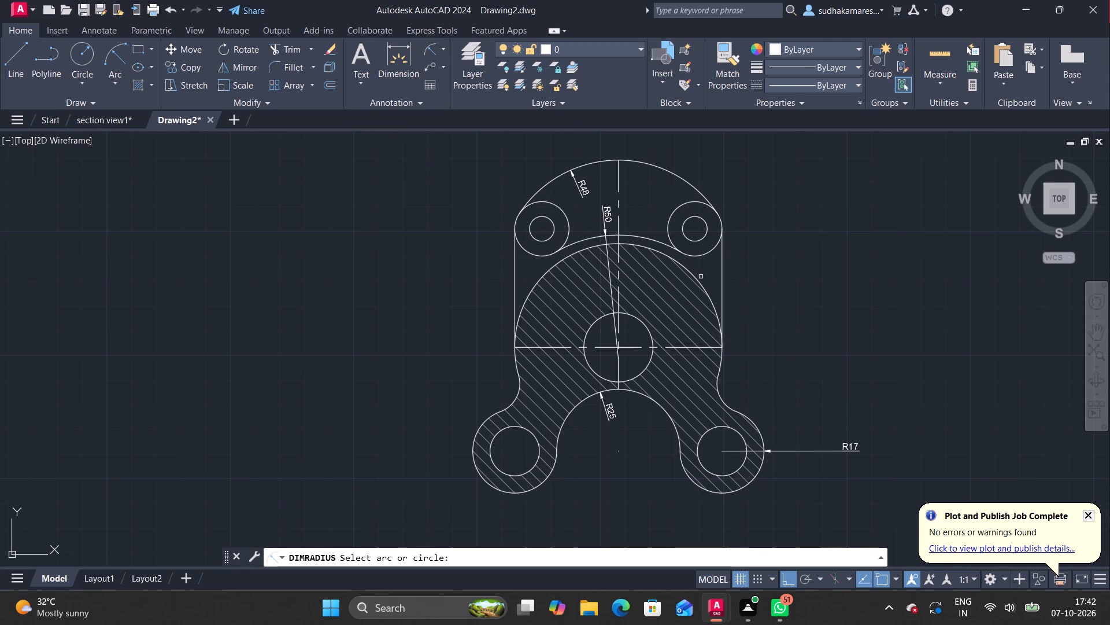
pyautogui.click(699, 280)
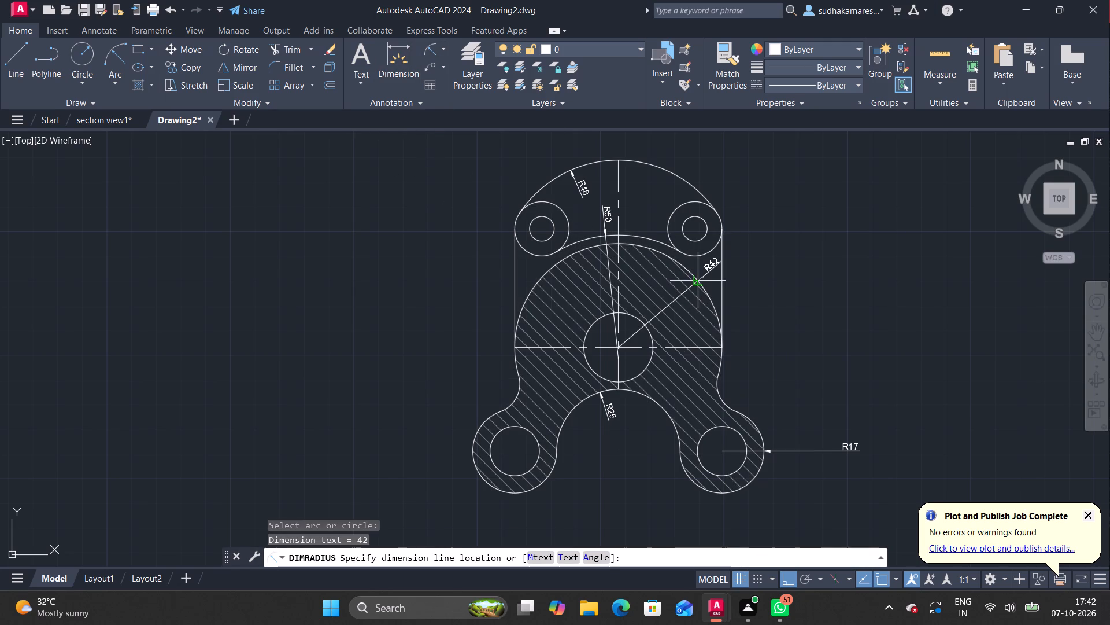
pyautogui.click(699, 280)
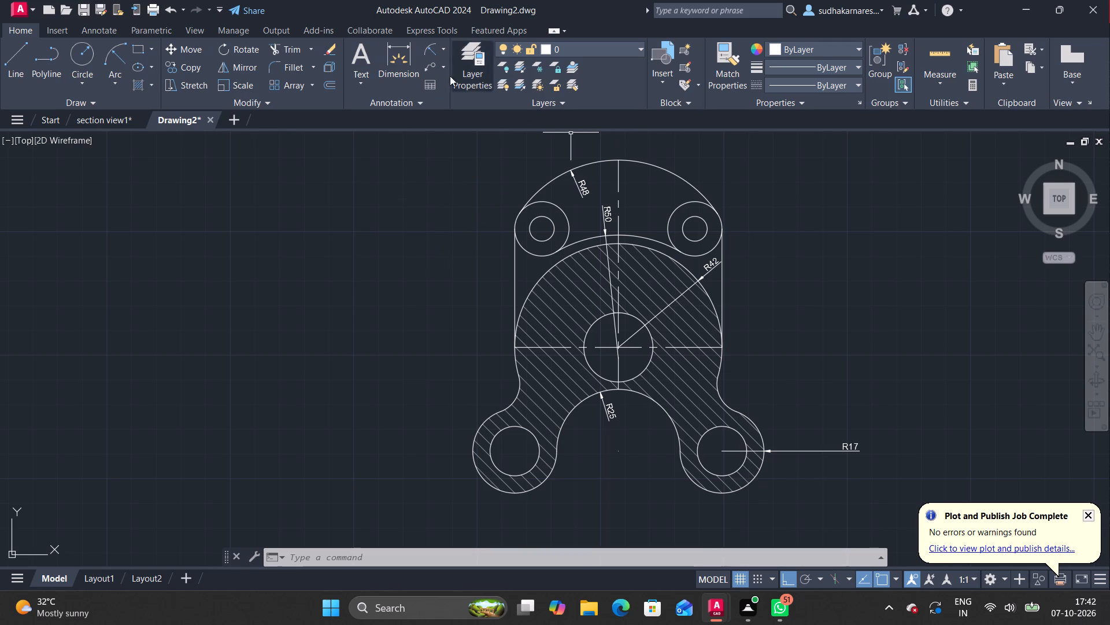
# Add a diameter dimension to the lower left lug's hole with the text "2Holes 20Dia", placed outside the lug to its left.
pyautogui.click(443, 50)
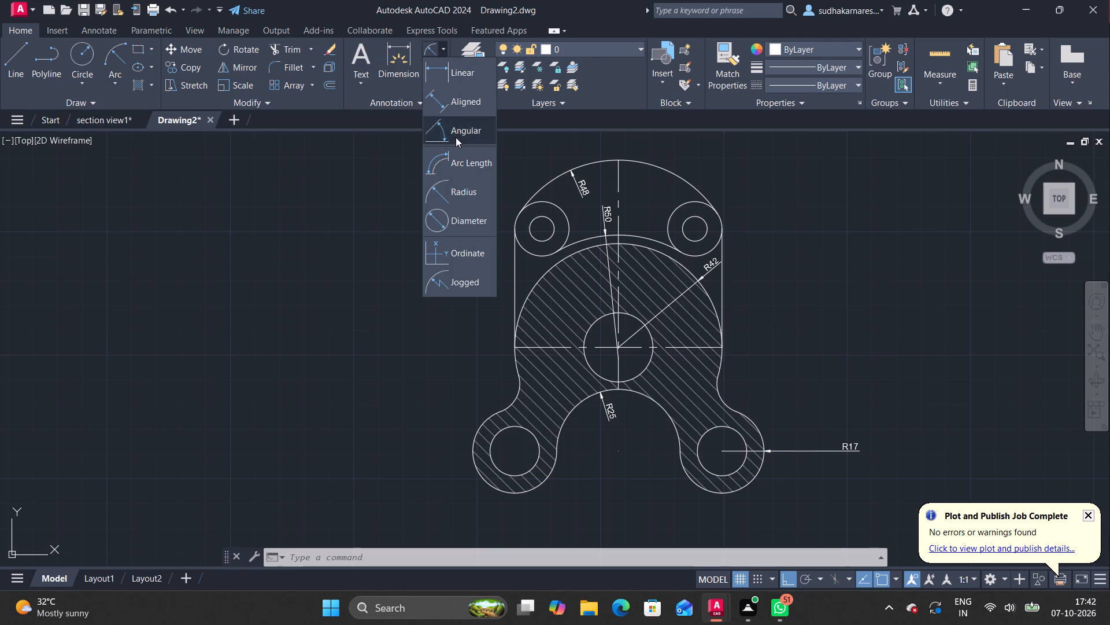
pyautogui.click(465, 219)
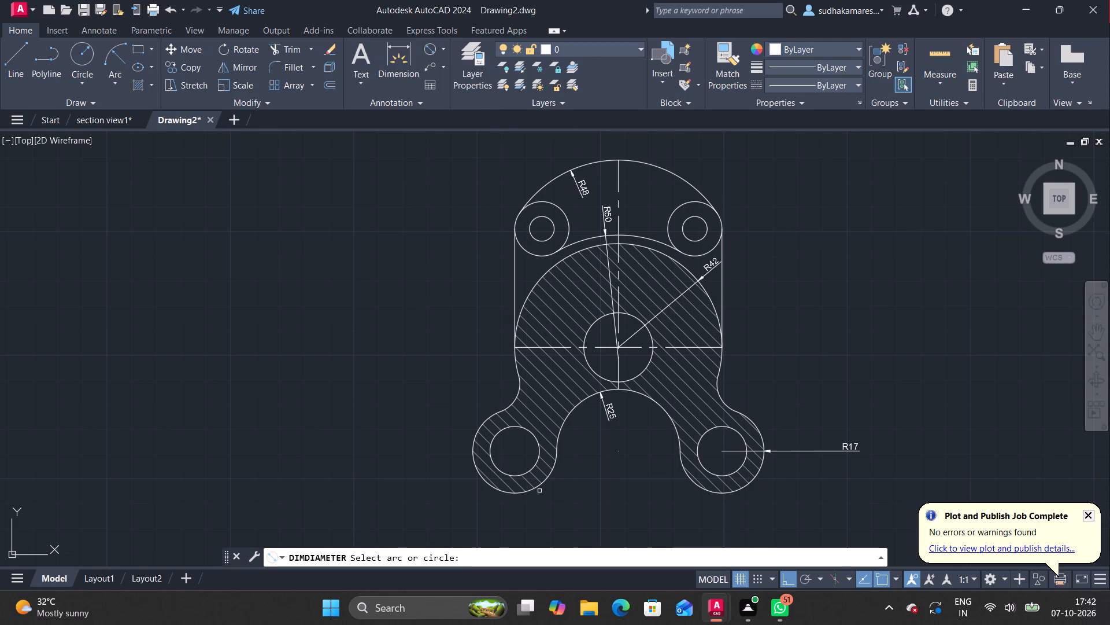
pyautogui.click(501, 470)
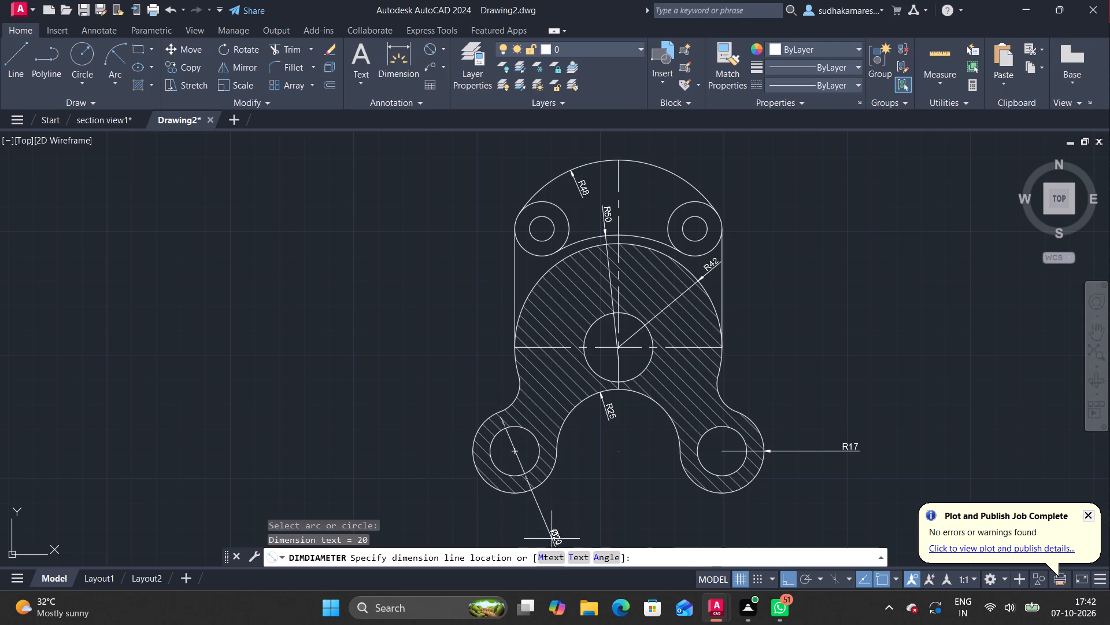
pyautogui.click(574, 555)
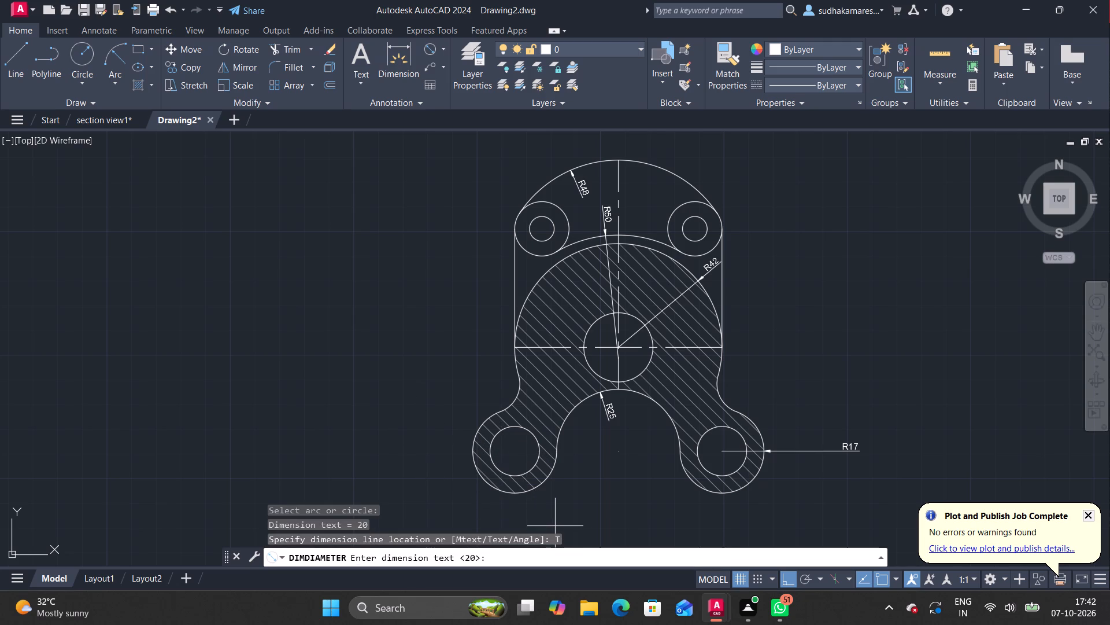
pyautogui.press('2')
pyautogui.write('oles')
pyautogui.press('space')
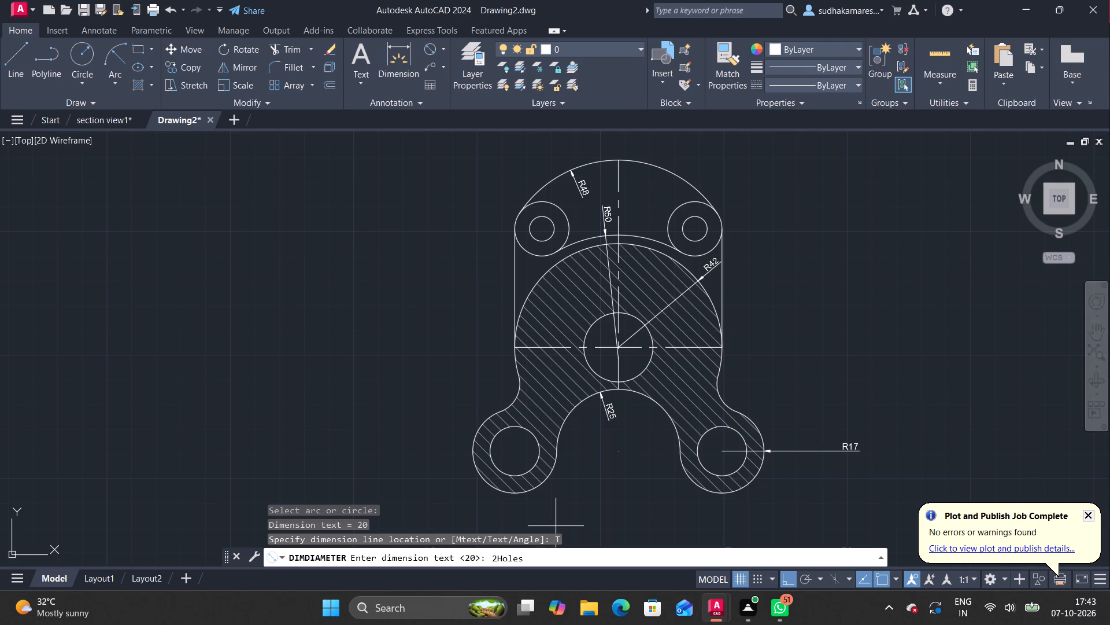
pyautogui.write('20')
pyautogui.write('DIA')
pyautogui.press('BackSpace')
pyautogui.press('BackSpace')
pyautogui.write('ia')
pyautogui.press('Return')
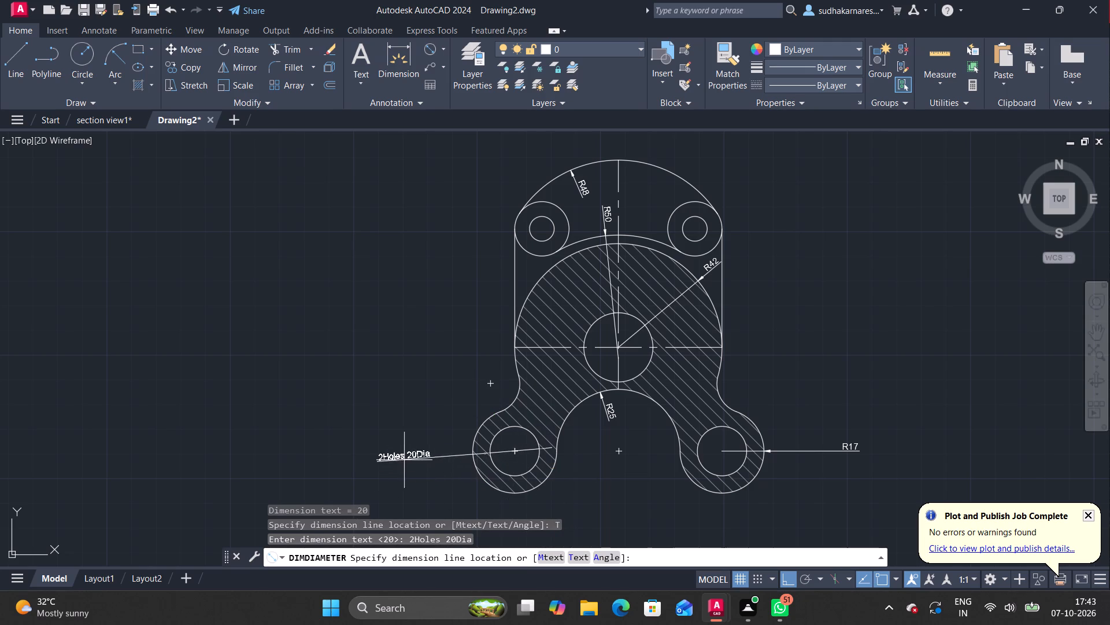
pyautogui.click(437, 465)
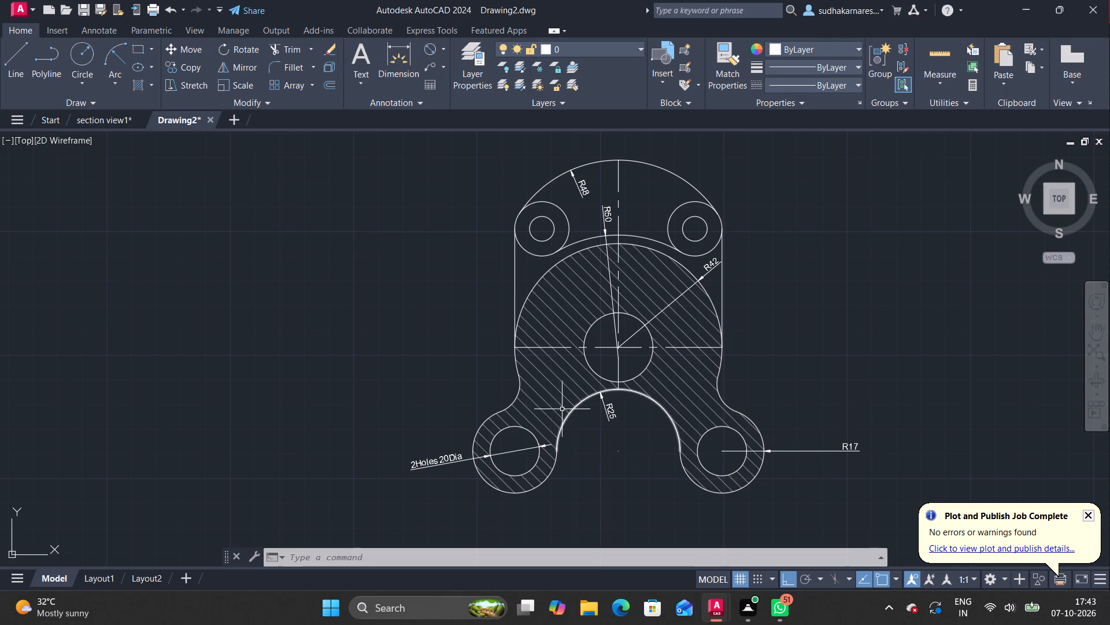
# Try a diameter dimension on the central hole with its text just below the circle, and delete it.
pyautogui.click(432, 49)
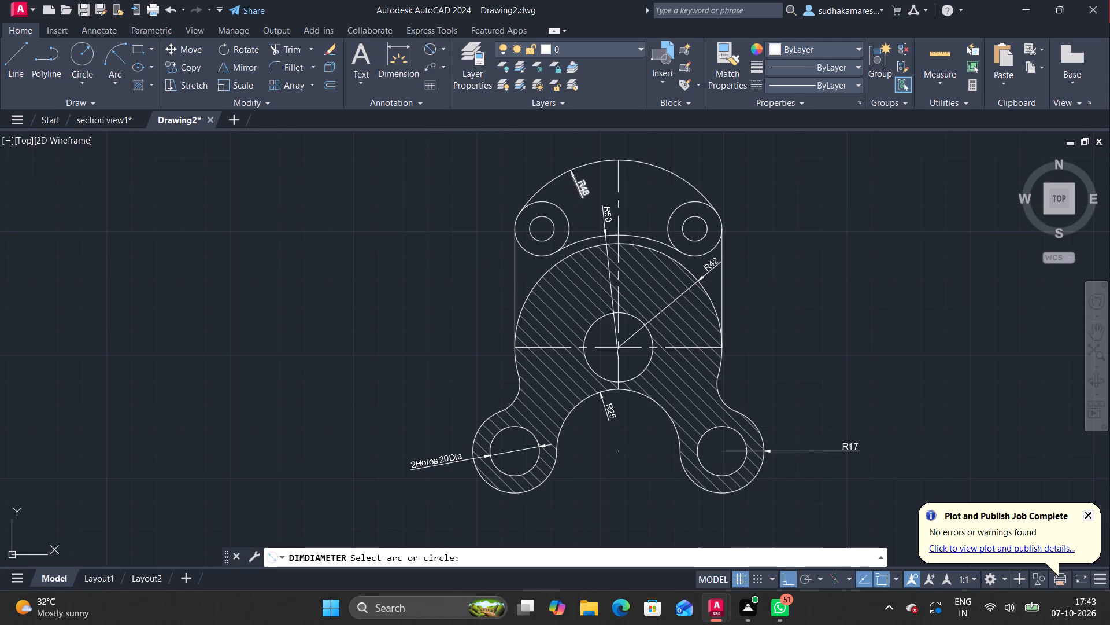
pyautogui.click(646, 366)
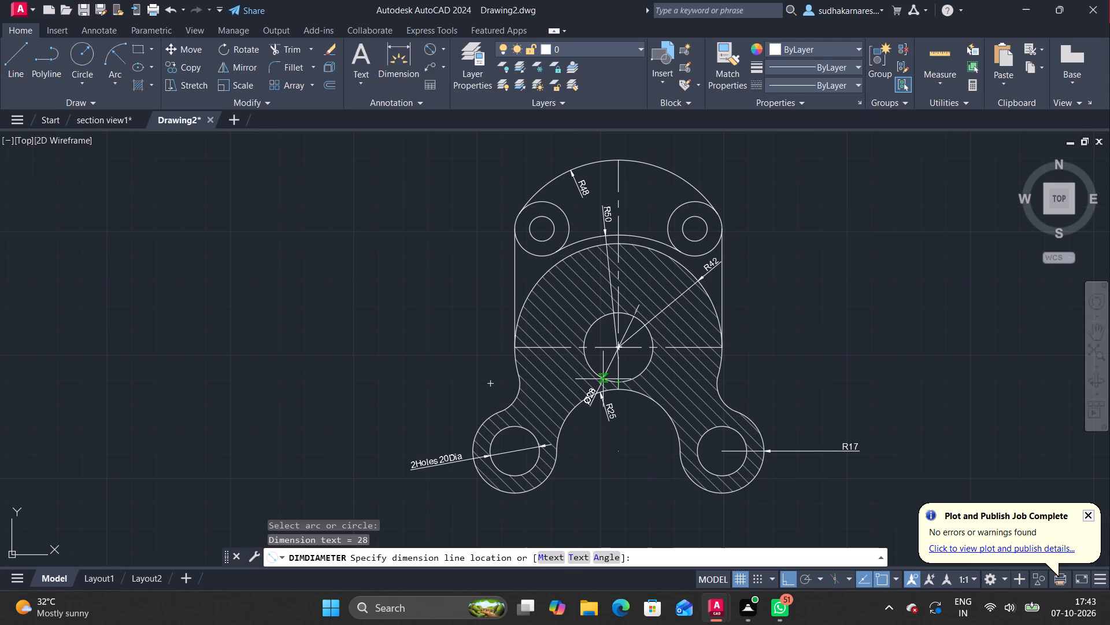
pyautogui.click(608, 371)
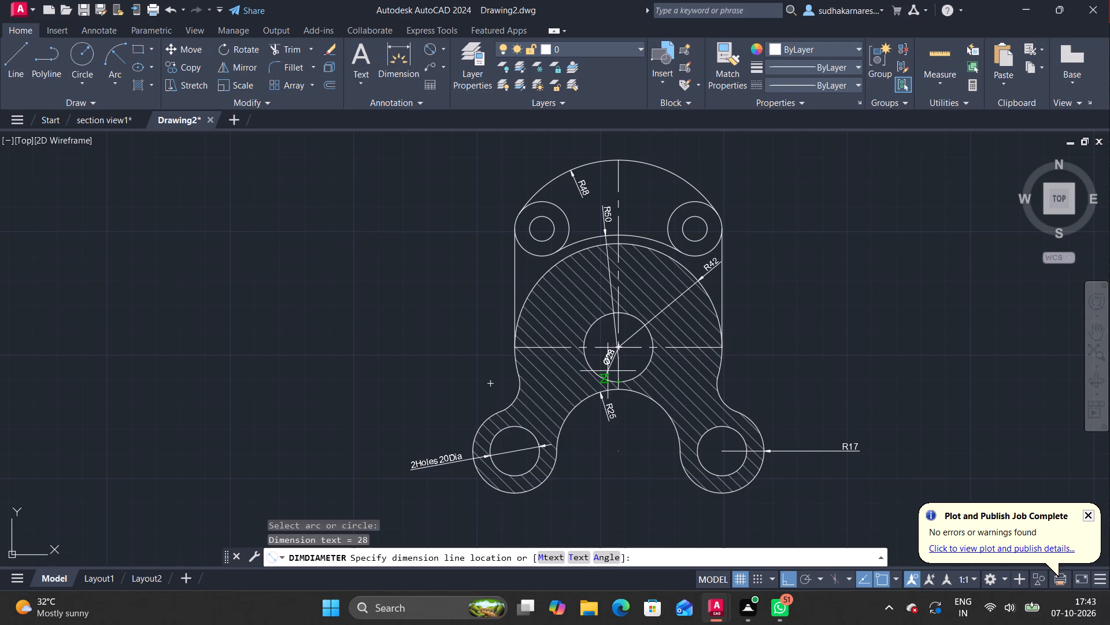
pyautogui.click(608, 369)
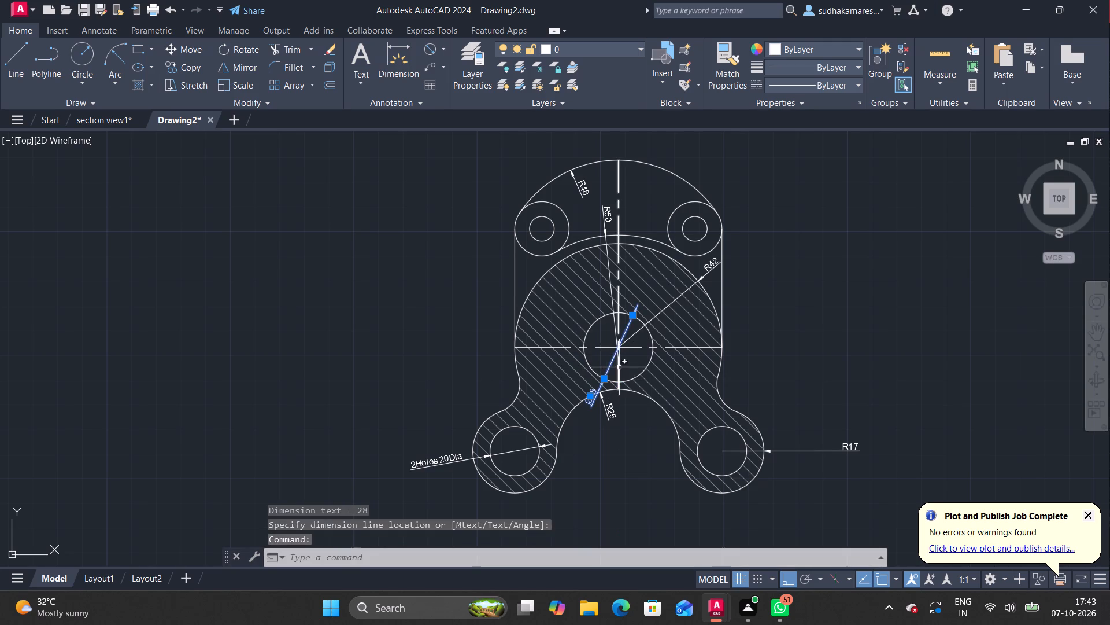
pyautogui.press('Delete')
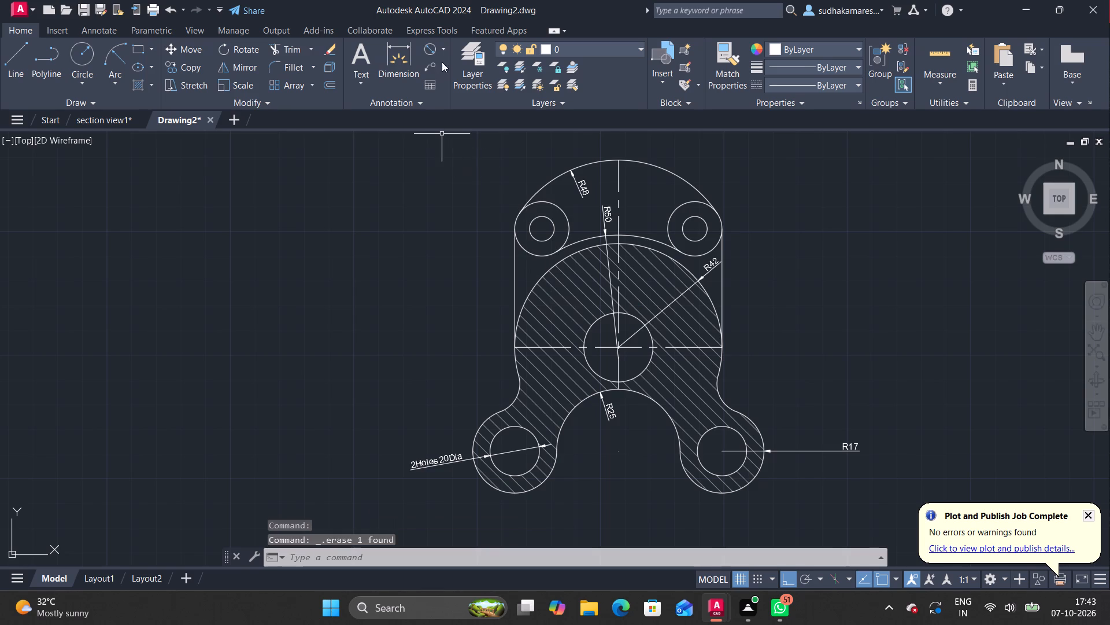
# Add a diameter dimension to the central hole with its text placed inside the circle.
pyautogui.click(430, 55)
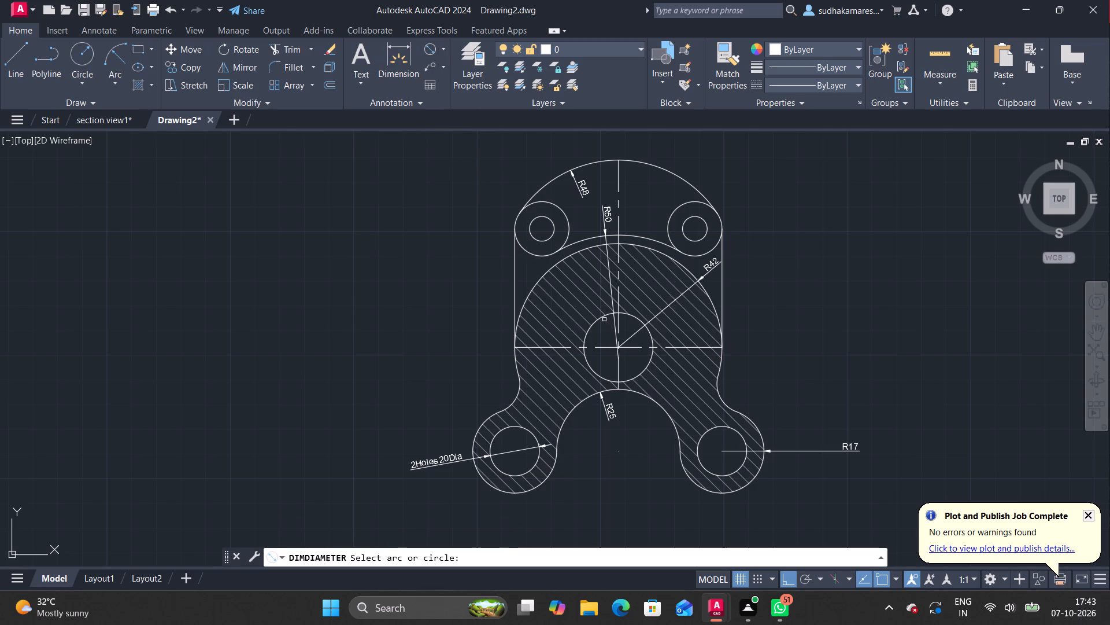
pyautogui.click(601, 319)
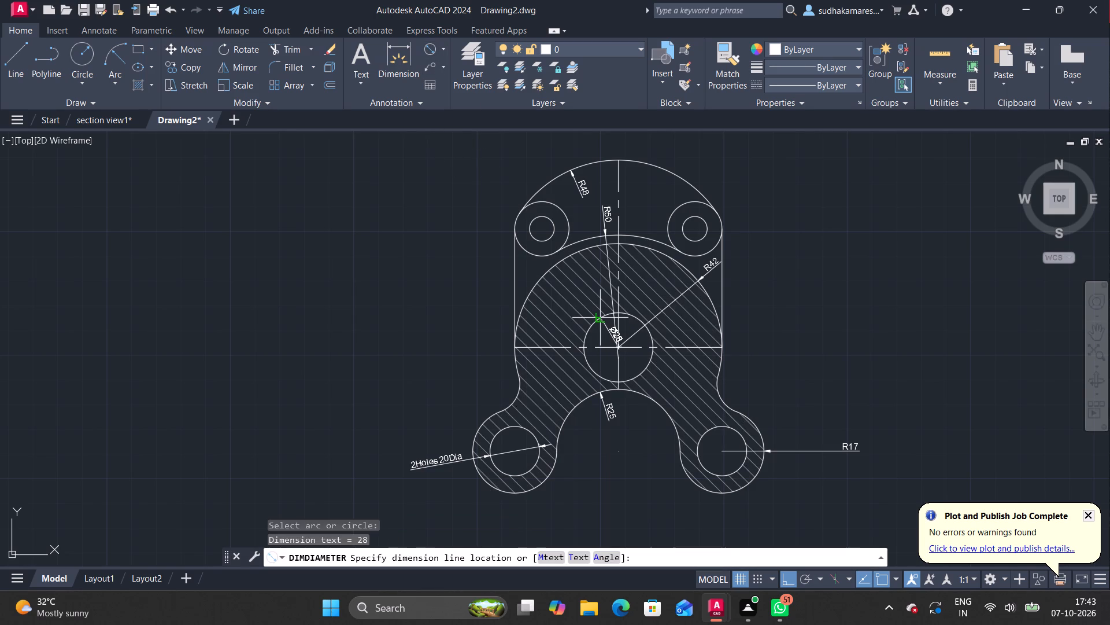
pyautogui.click(606, 358)
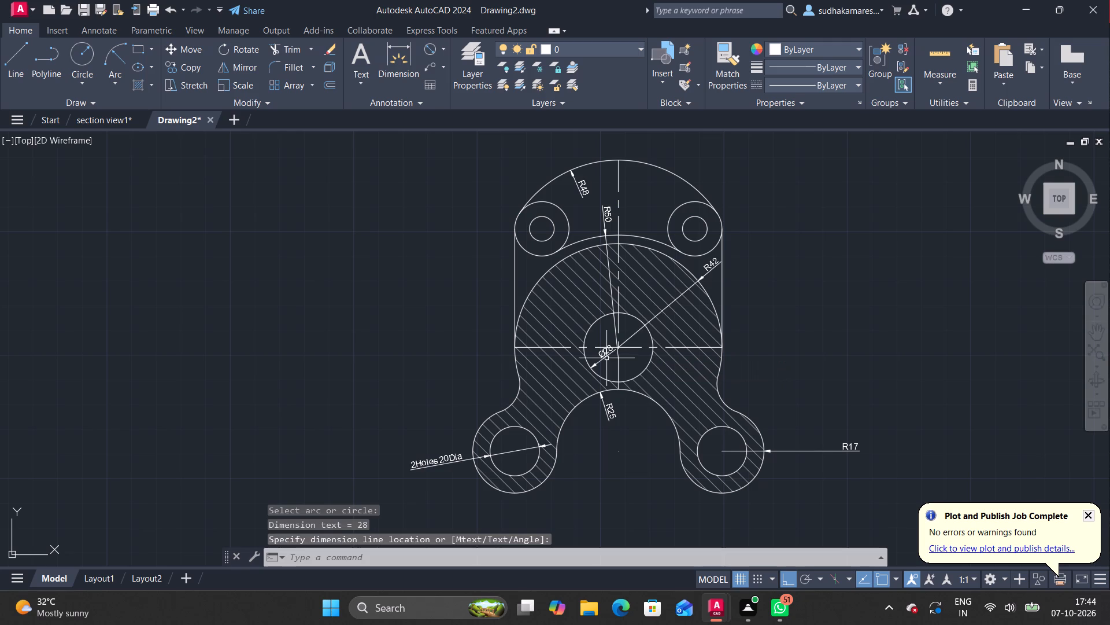
# Add a horizontal diameter dimension to the upper left lug's hole with the text "2Holes 10Dia", placed left of the lug.
pyautogui.scroll(4, 602, 344)
pyautogui.scroll(-4, 602, 343)
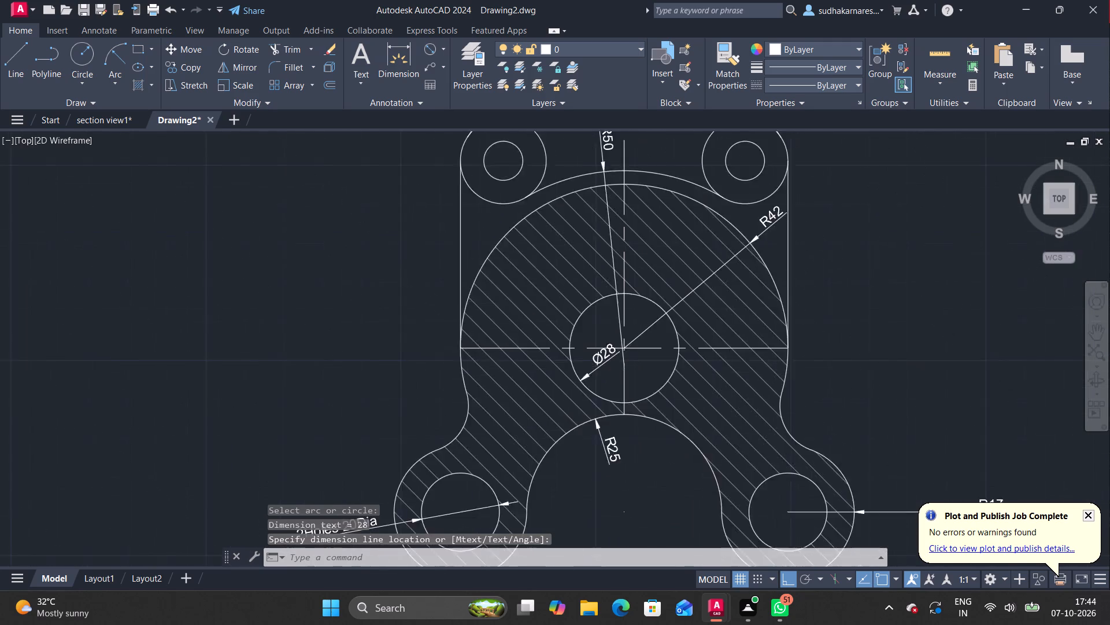
pyautogui.scroll(2, 607, 332)
pyautogui.scroll(-3, 607, 332)
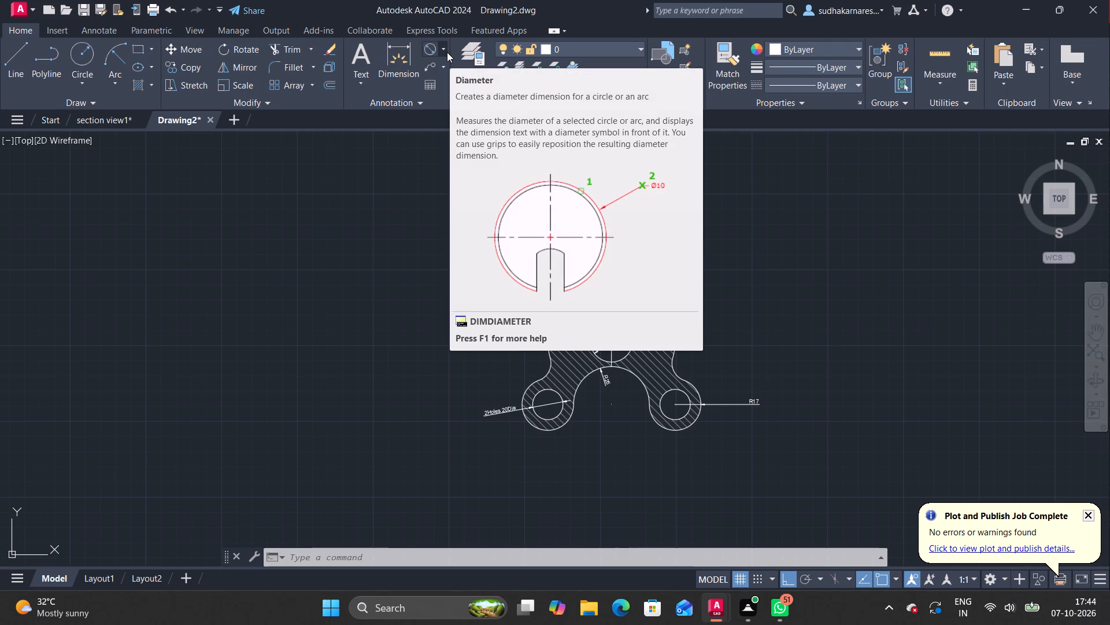
pyautogui.click(434, 50)
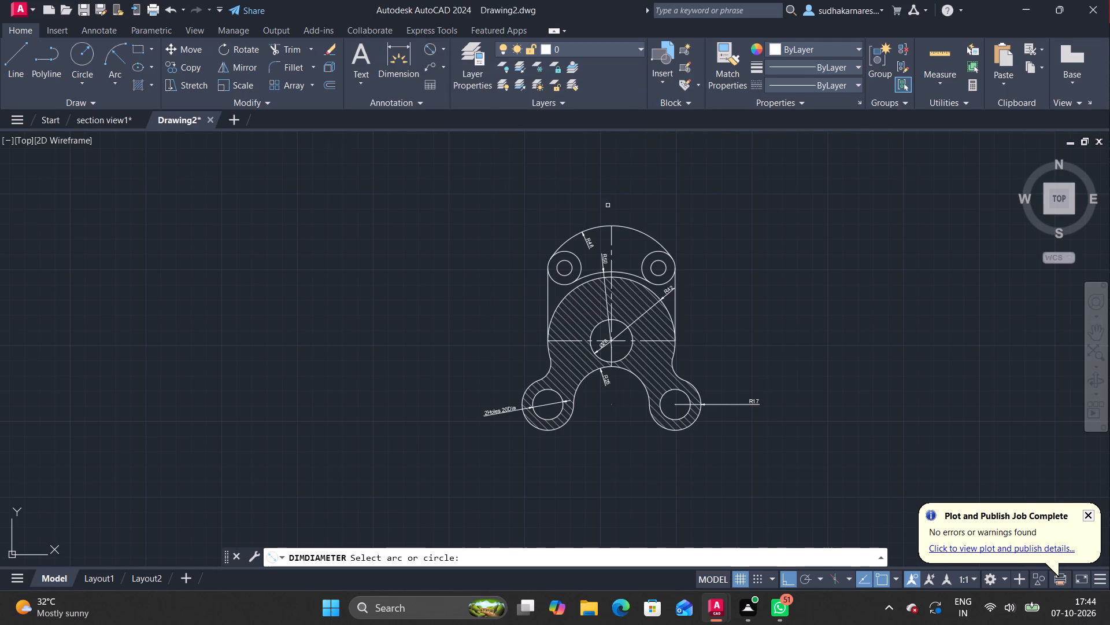
pyautogui.click(557, 269)
pyautogui.scroll(3, 495, 255)
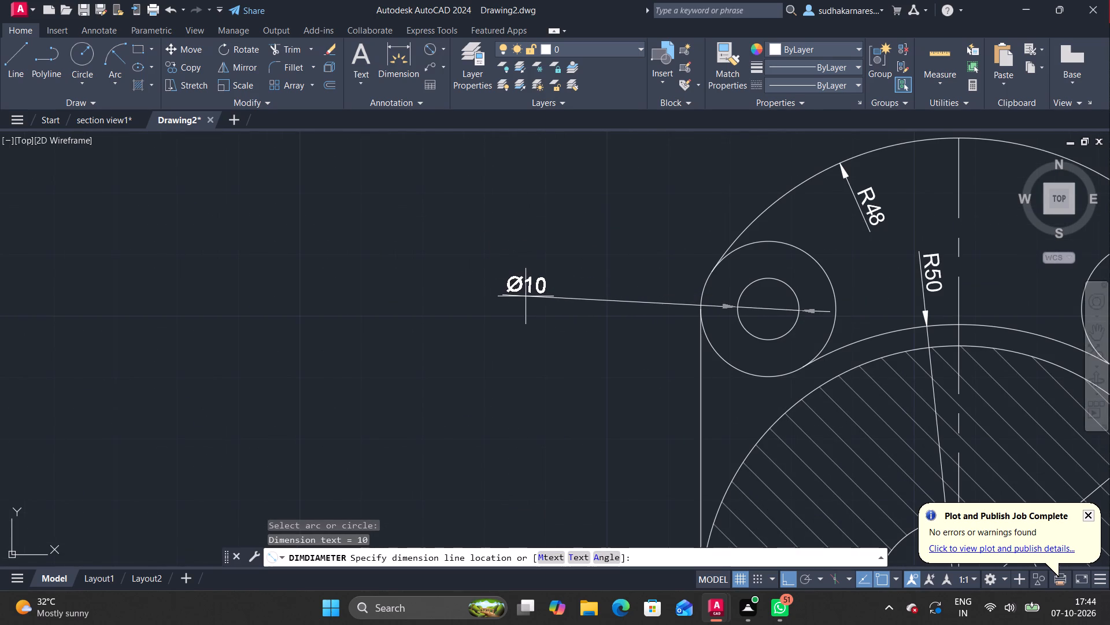
pyautogui.click(580, 558)
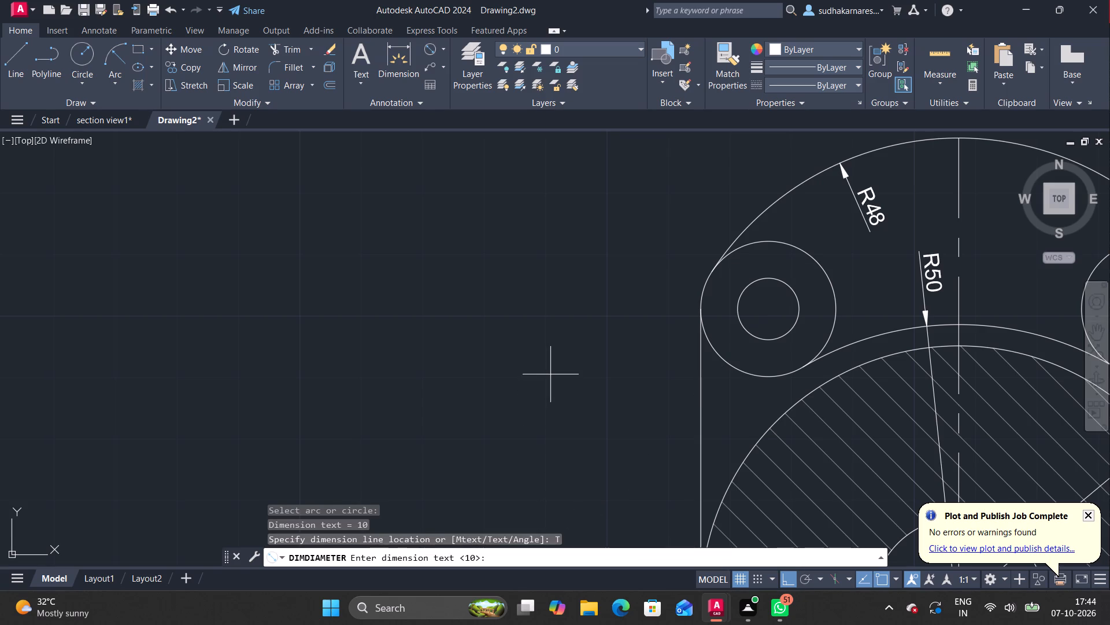
pyautogui.press('2')
pyautogui.press('h')
pyautogui.write('oles')
pyautogui.press('space')
pyautogui.write('10')
pyautogui.write('is')
pyautogui.press('BackSpace')
pyautogui.press('a')
pyautogui.press('Return')
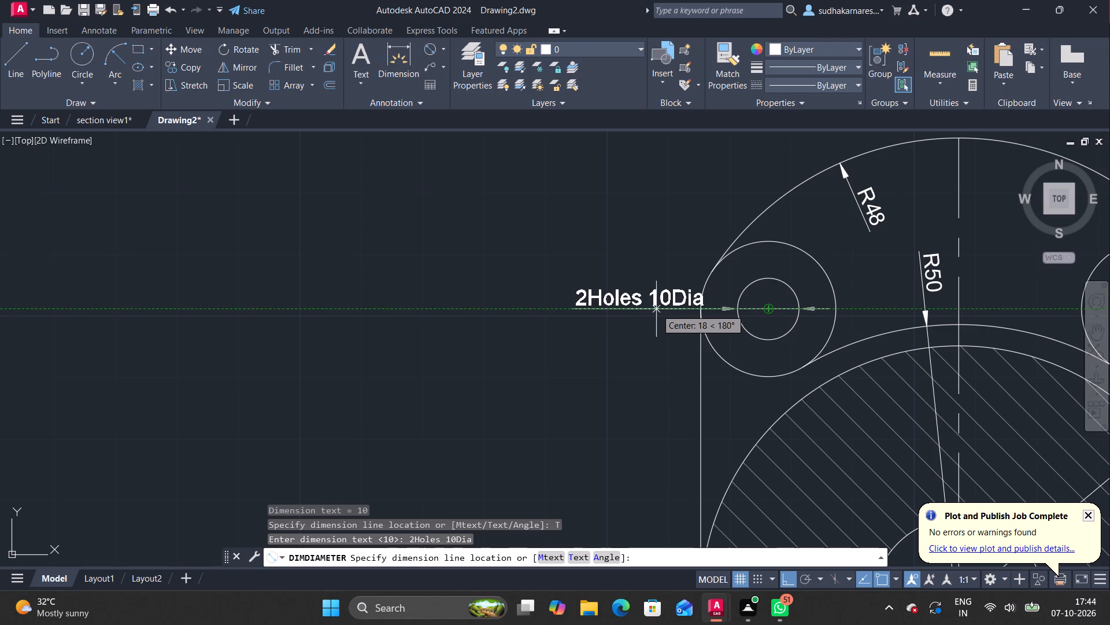
pyautogui.click(617, 309)
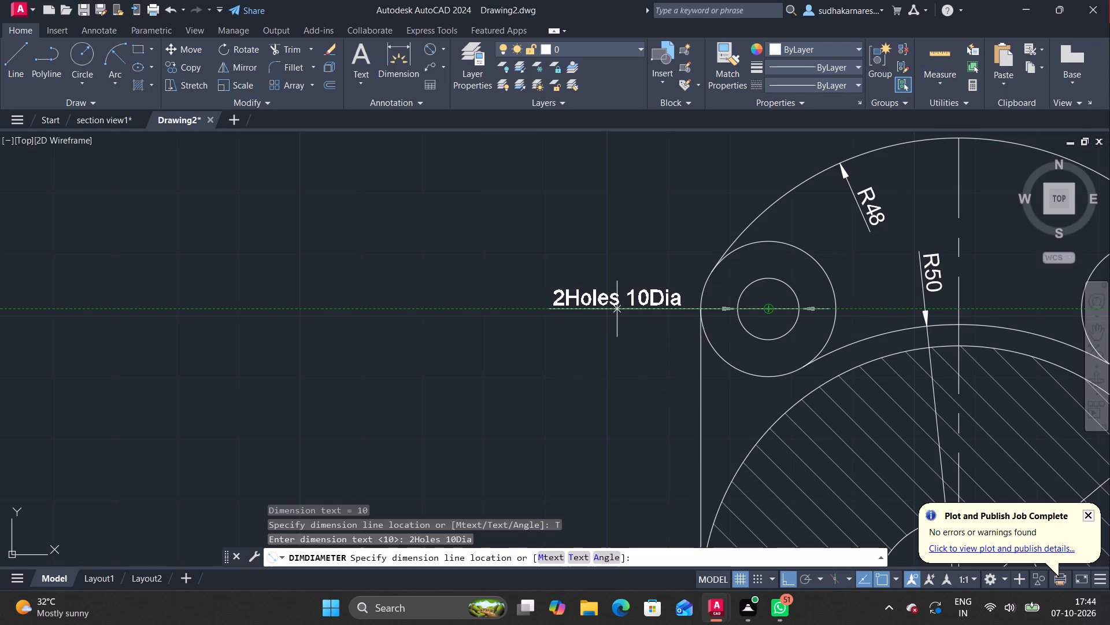
# Add a vertical linear dimension across the upper right lug's outer circle, placed just to the right of the lug.
pyautogui.scroll(-2, 806, 284)
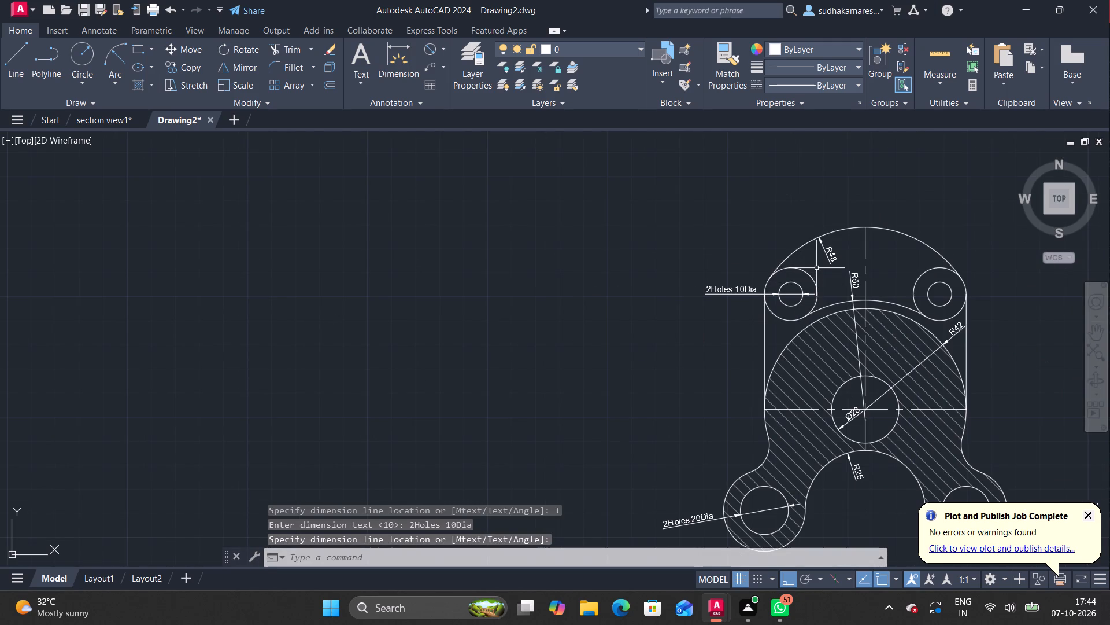
pyautogui.scroll(1, 816, 268)
pyautogui.scroll(-1, 816, 268)
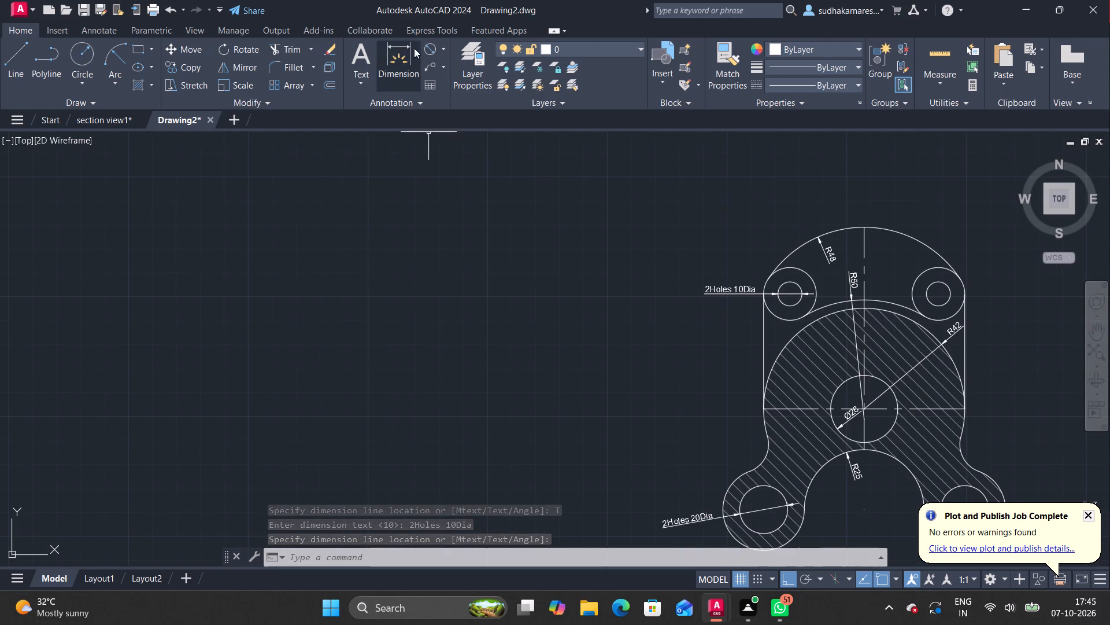
pyautogui.click(439, 51)
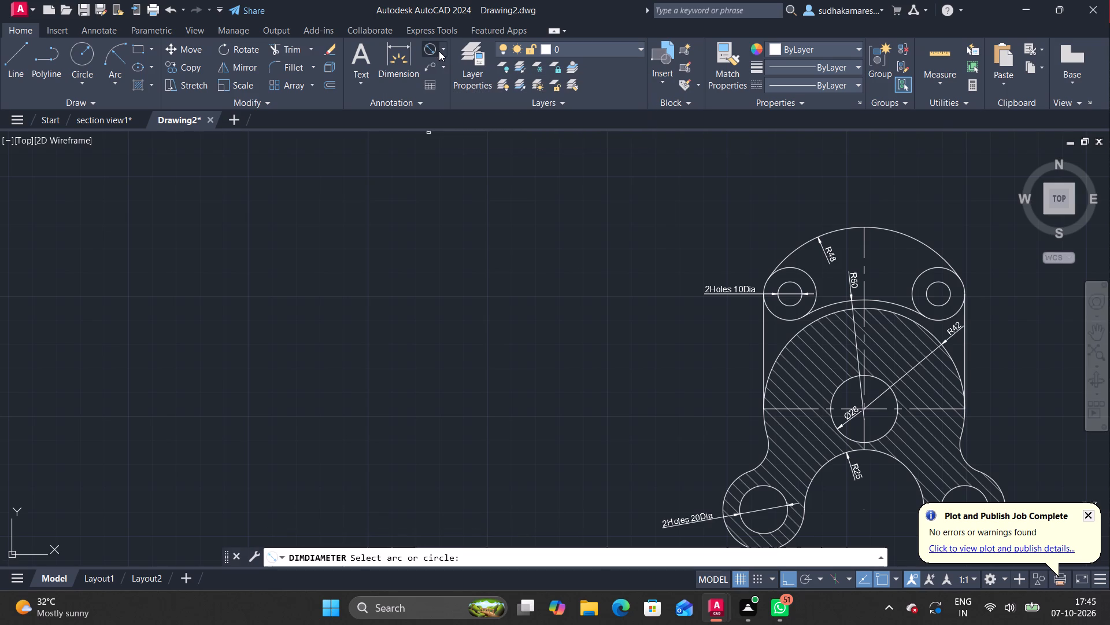
pyautogui.click(443, 48)
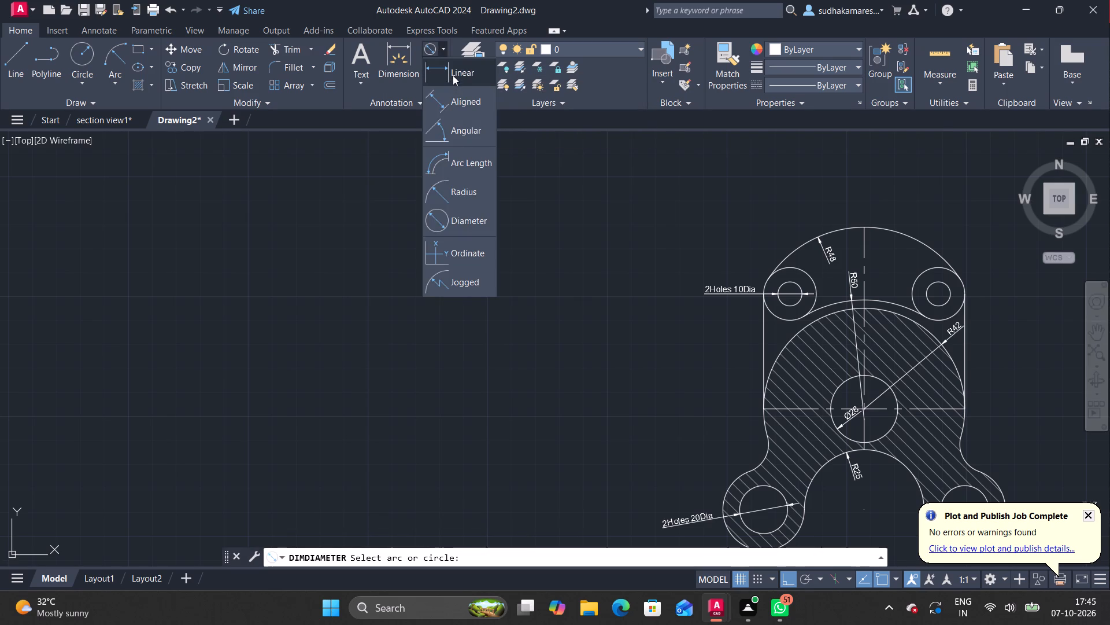
pyautogui.click(452, 73)
pyautogui.scroll(2, 1005, 278)
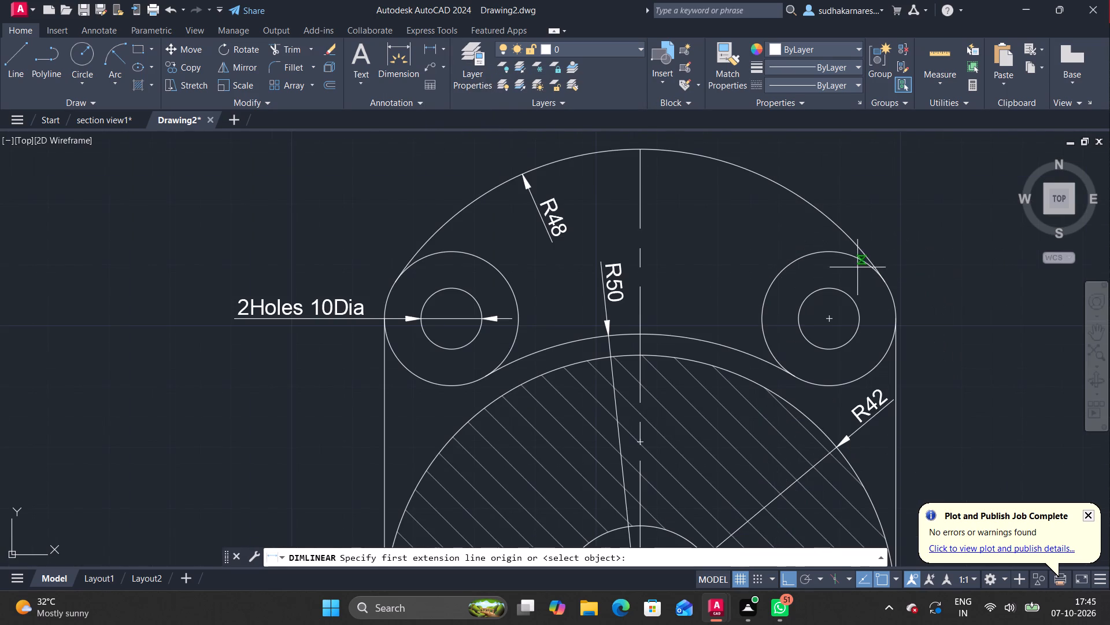
pyautogui.click(826, 255)
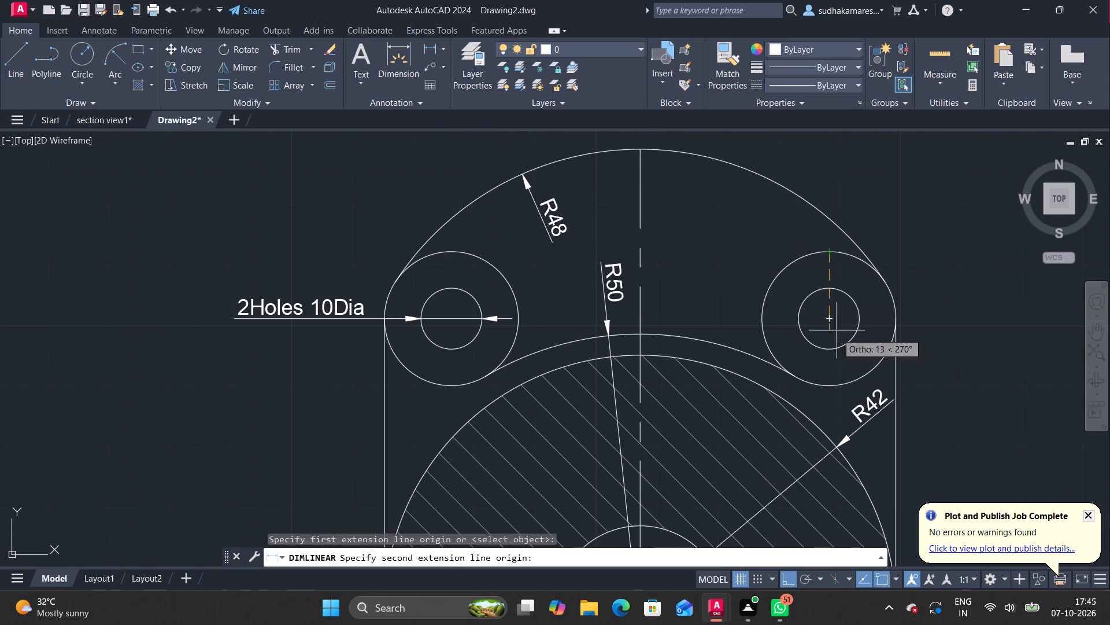
pyautogui.click(832, 387)
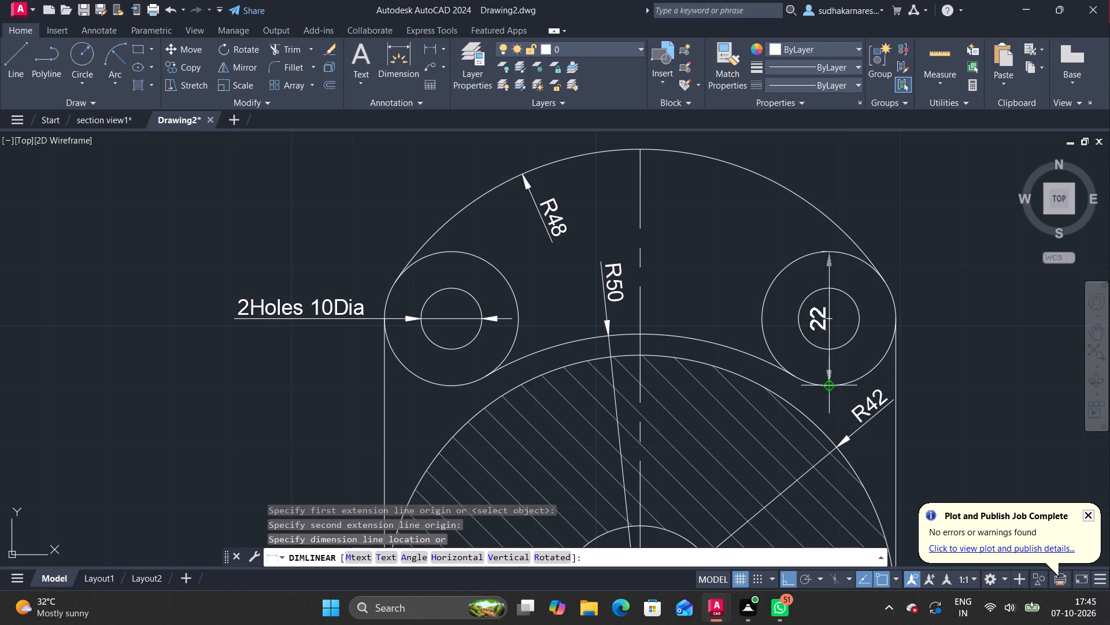
pyautogui.click(941, 361)
# Add a horizontal linear dimension between the centres of the two upper lug holes, placed above the top arc.
pyautogui.scroll(-2, 941, 357)
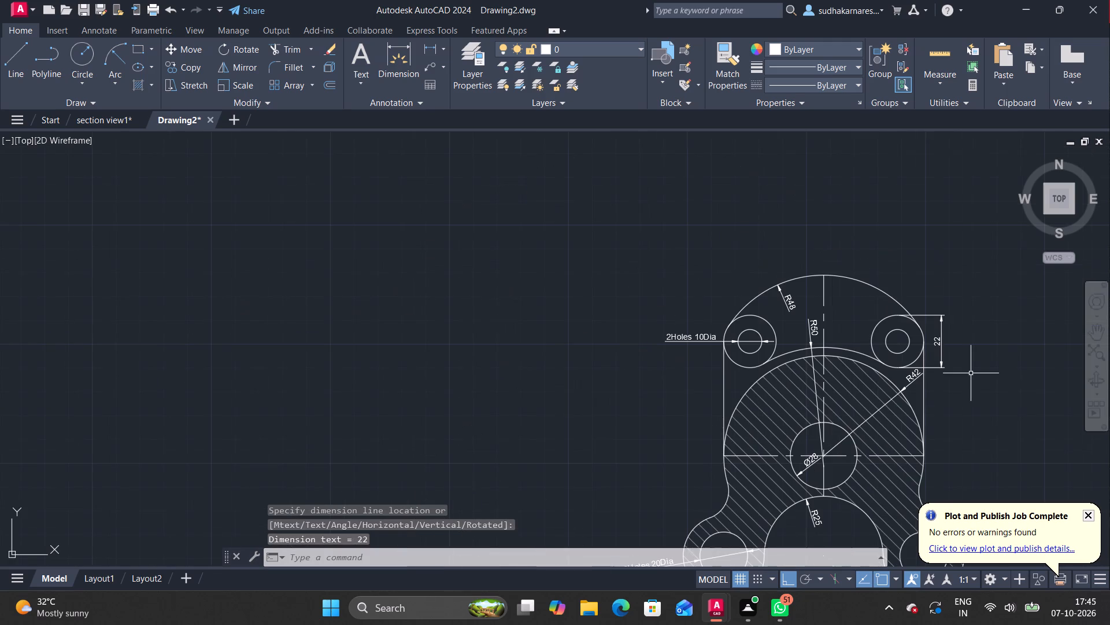
pyautogui.scroll(-1, 968, 395)
pyautogui.moveTo(968, 395); pyautogui.dragTo(908, 314, button='middle')
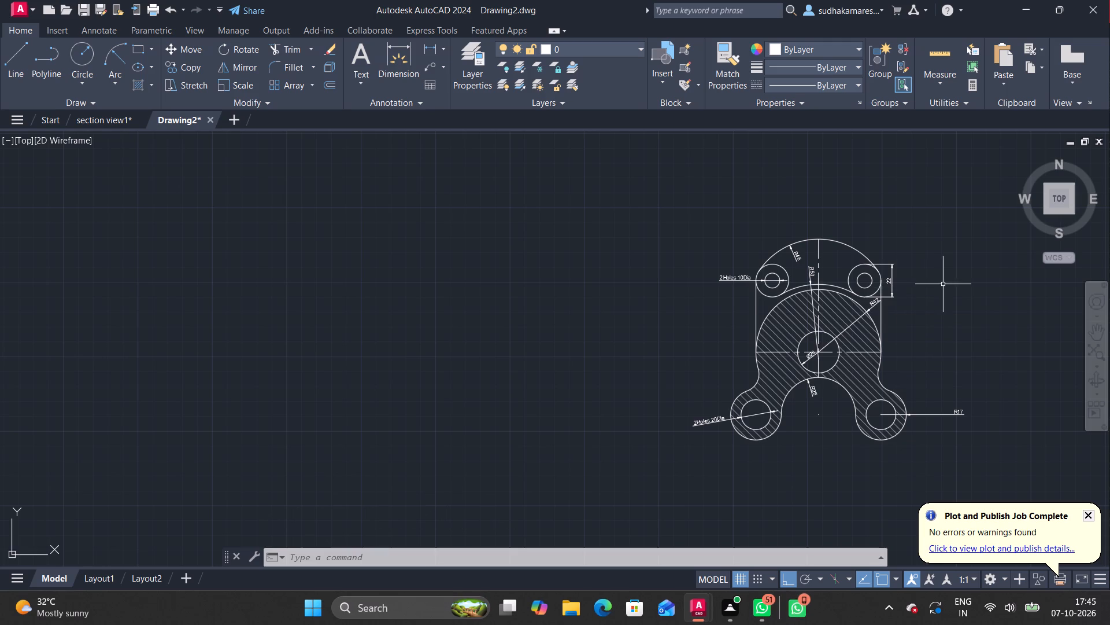
pyautogui.scroll(1, 945, 321)
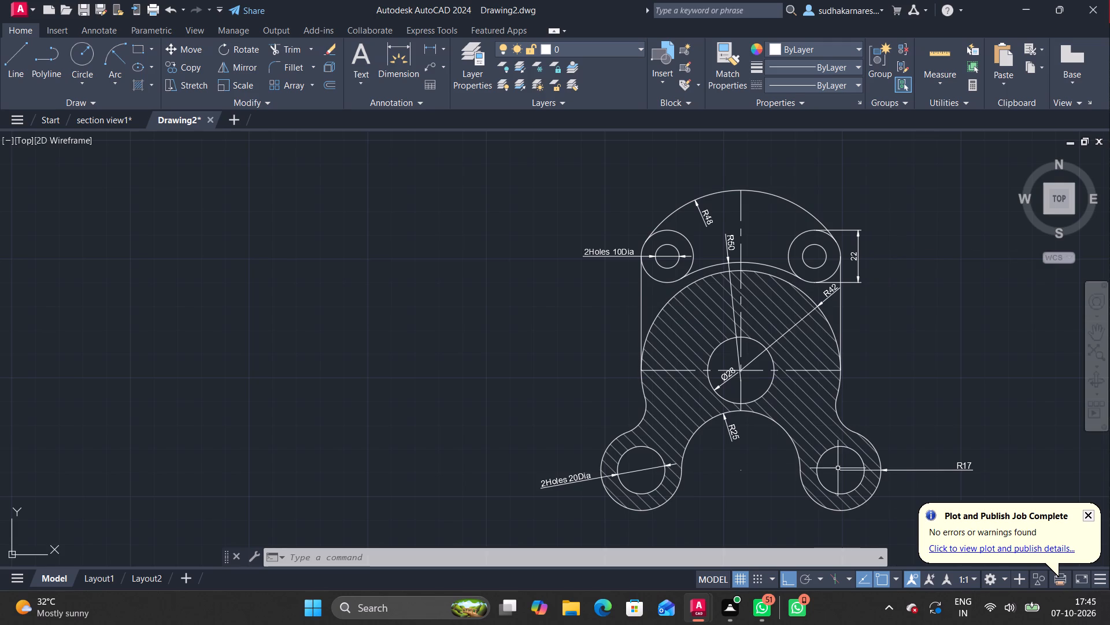
pyautogui.click(442, 50)
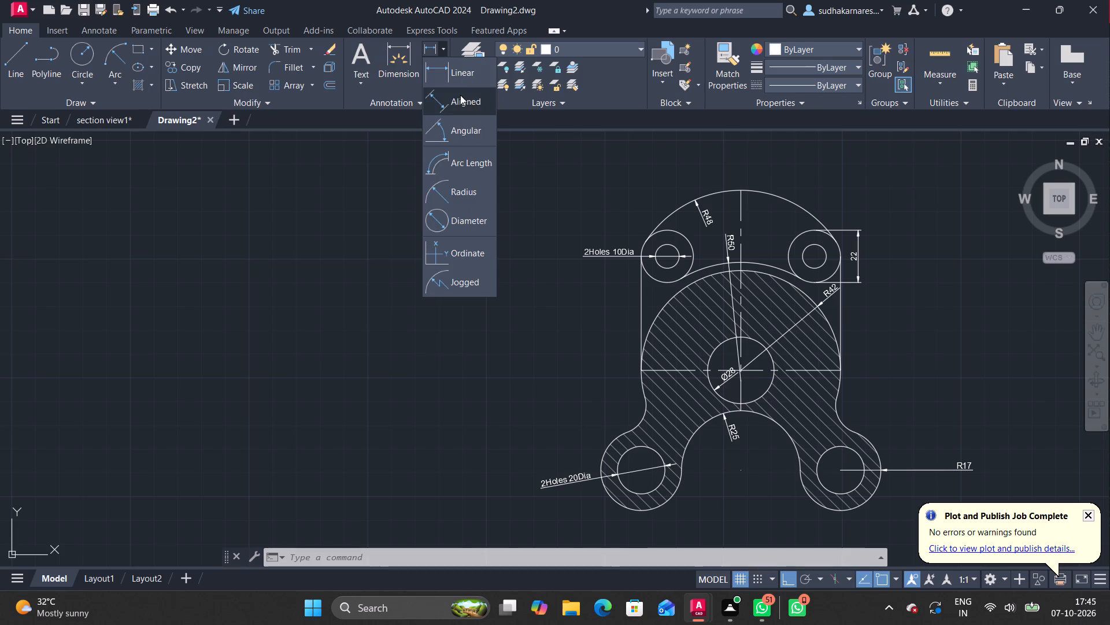
pyautogui.click(464, 72)
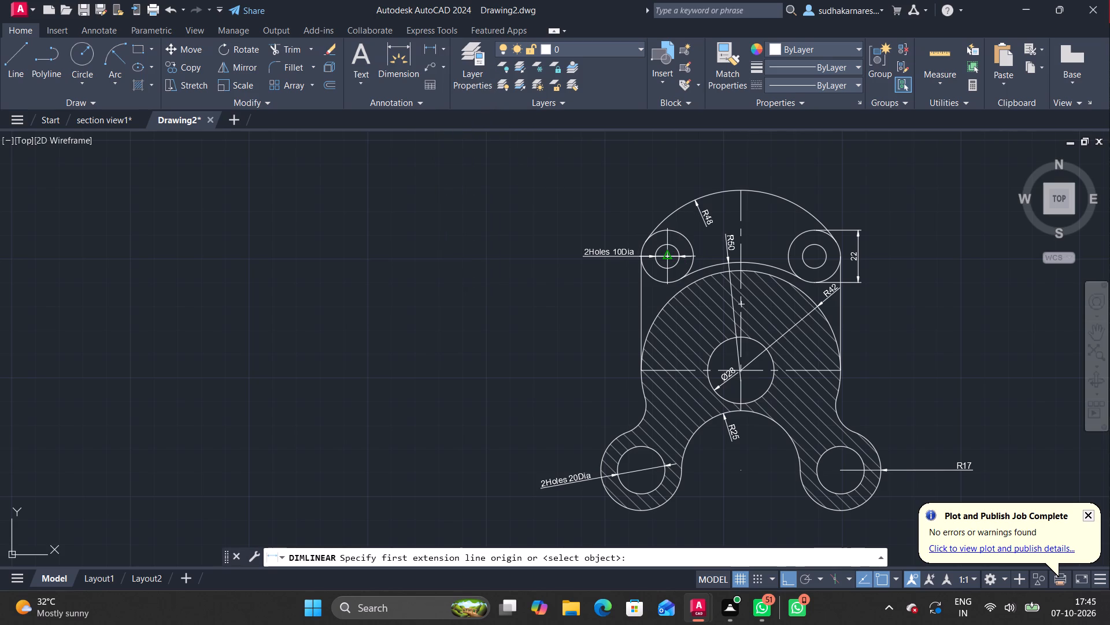
pyautogui.click(665, 257)
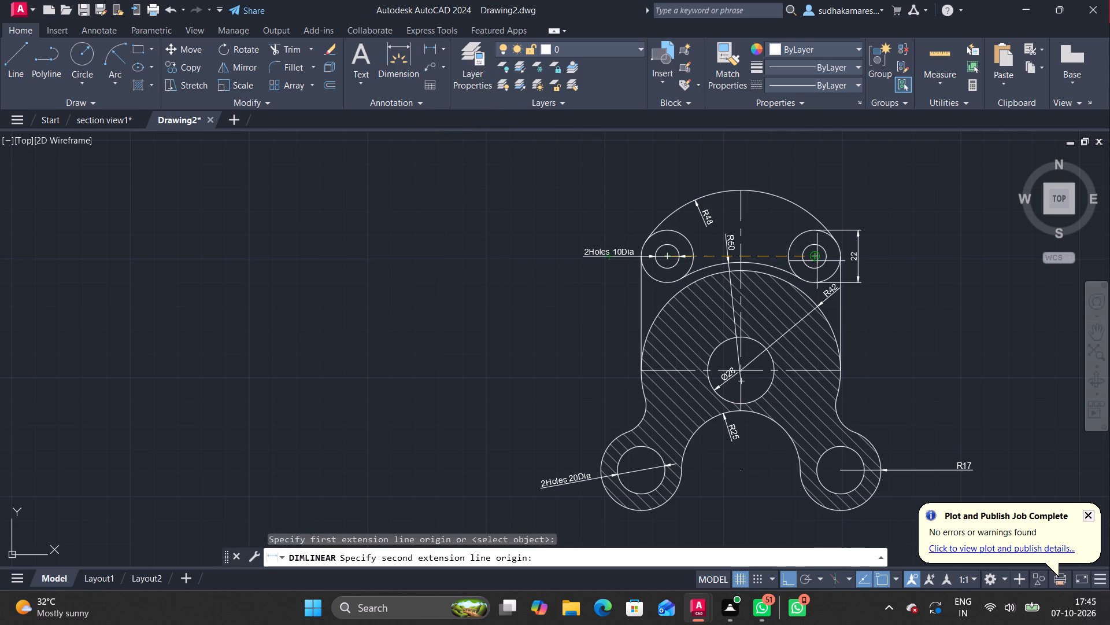
pyautogui.click(816, 257)
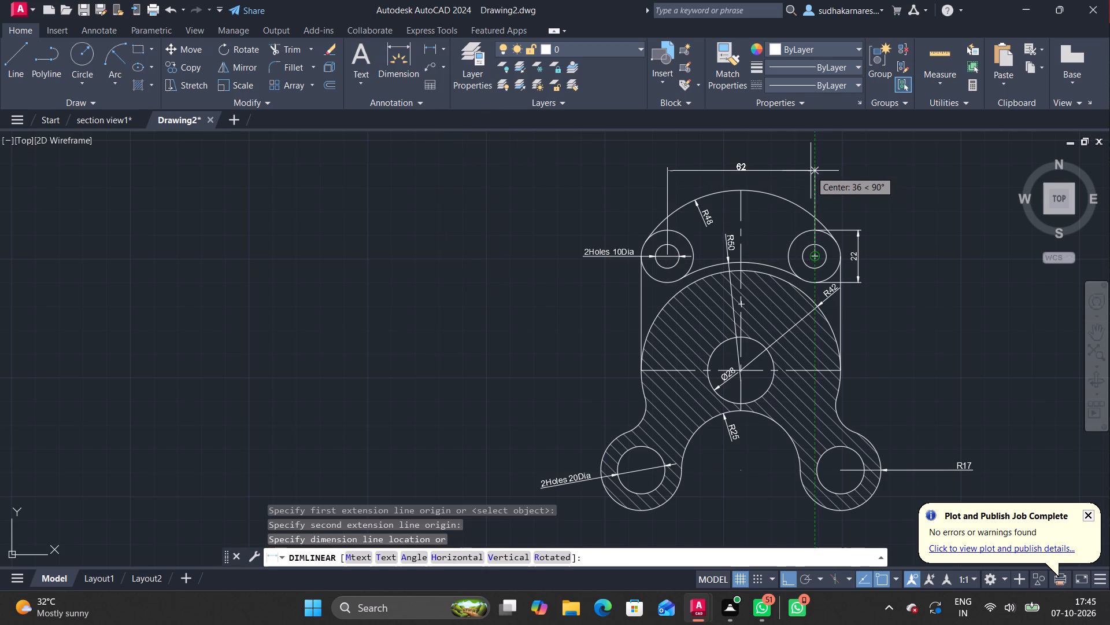
pyautogui.click(811, 175)
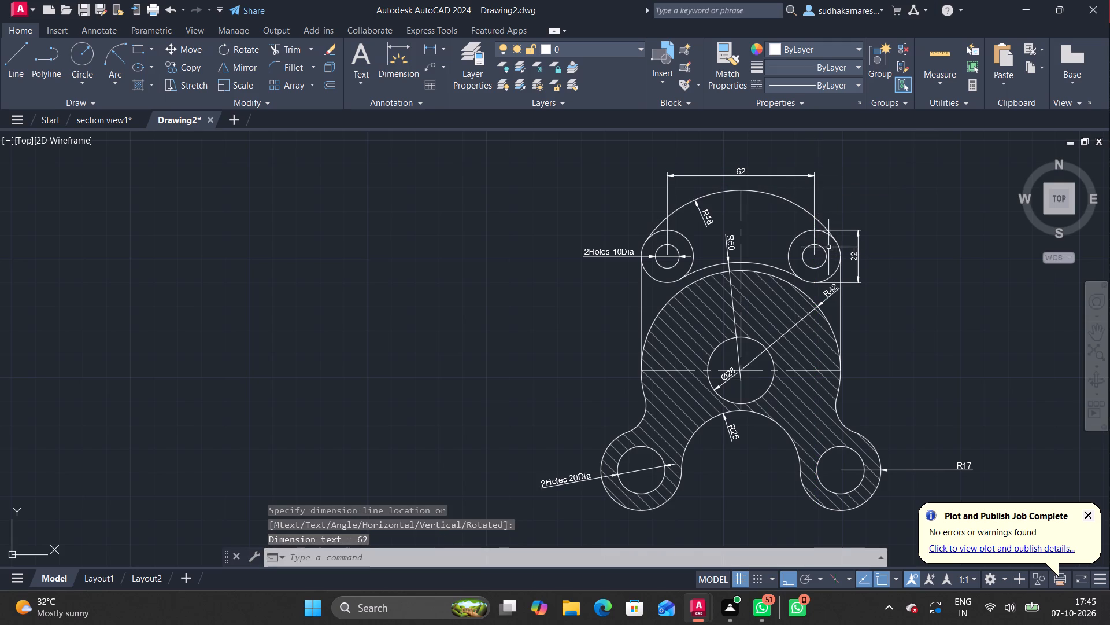
# Add a vertical linear dimension from the upper left lug hole's centre to the central hole's centre, placed left of the body.
pyautogui.click(424, 50)
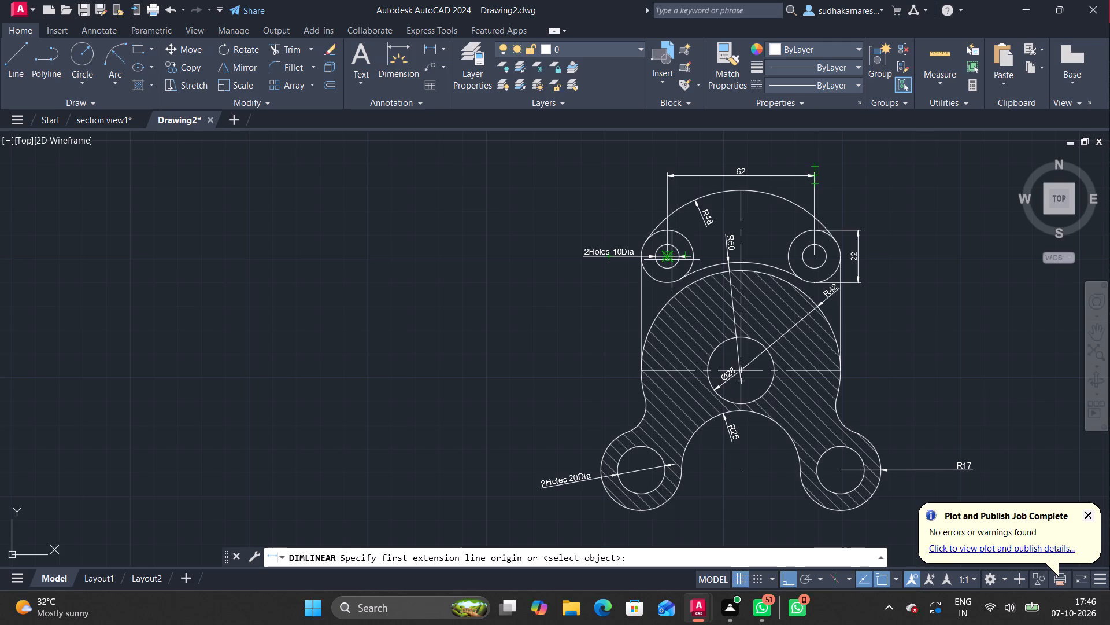
pyautogui.click(668, 260)
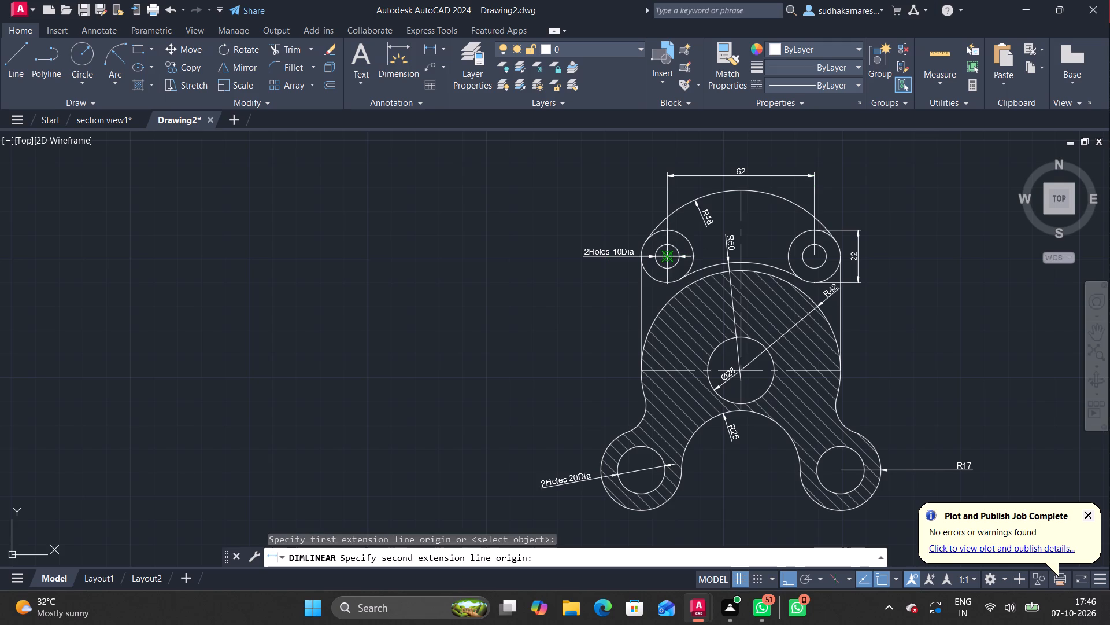
pyautogui.click(740, 370)
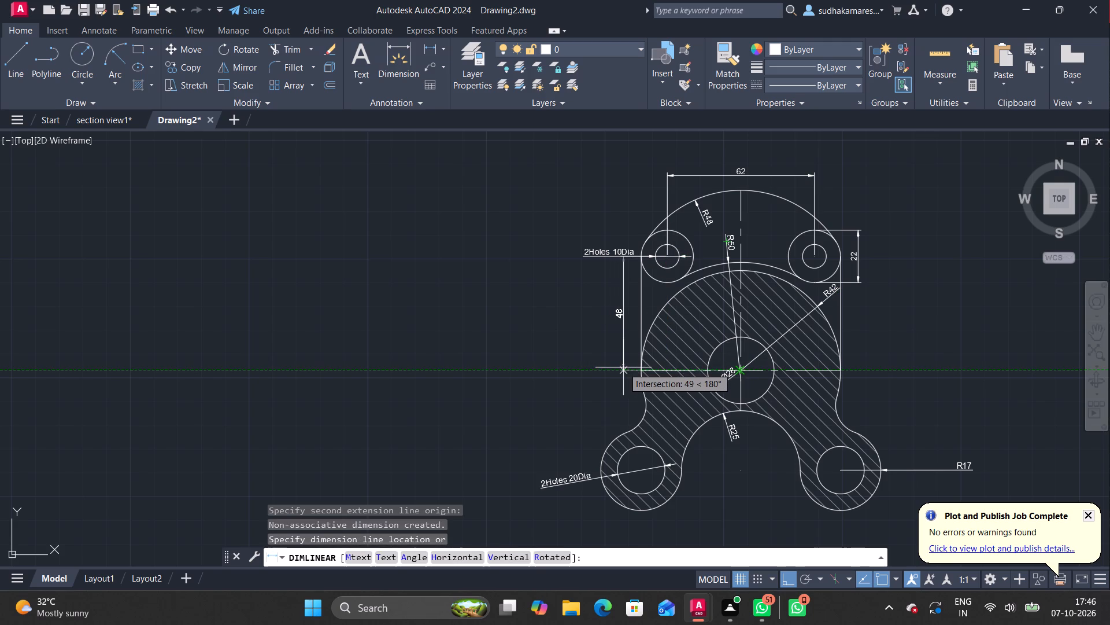
pyautogui.click(627, 368)
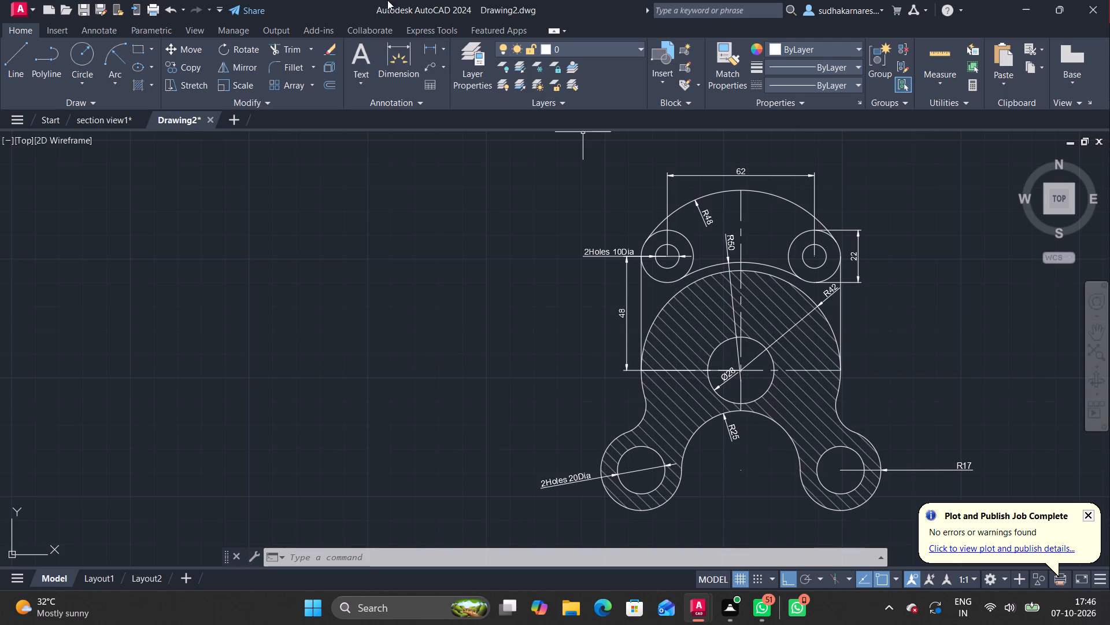
# Add a horizontal linear dimension between the centres of the two lower lug holes, placed below the part.
pyautogui.click(429, 53)
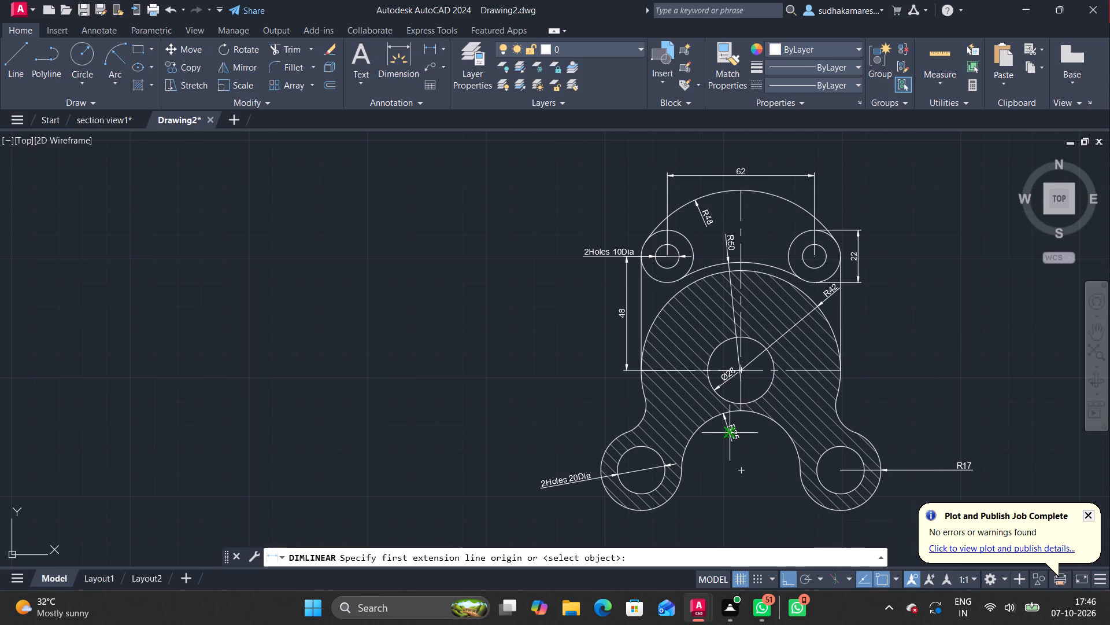
pyautogui.moveTo(734, 500); pyautogui.dragTo(712, 459, button='middle')
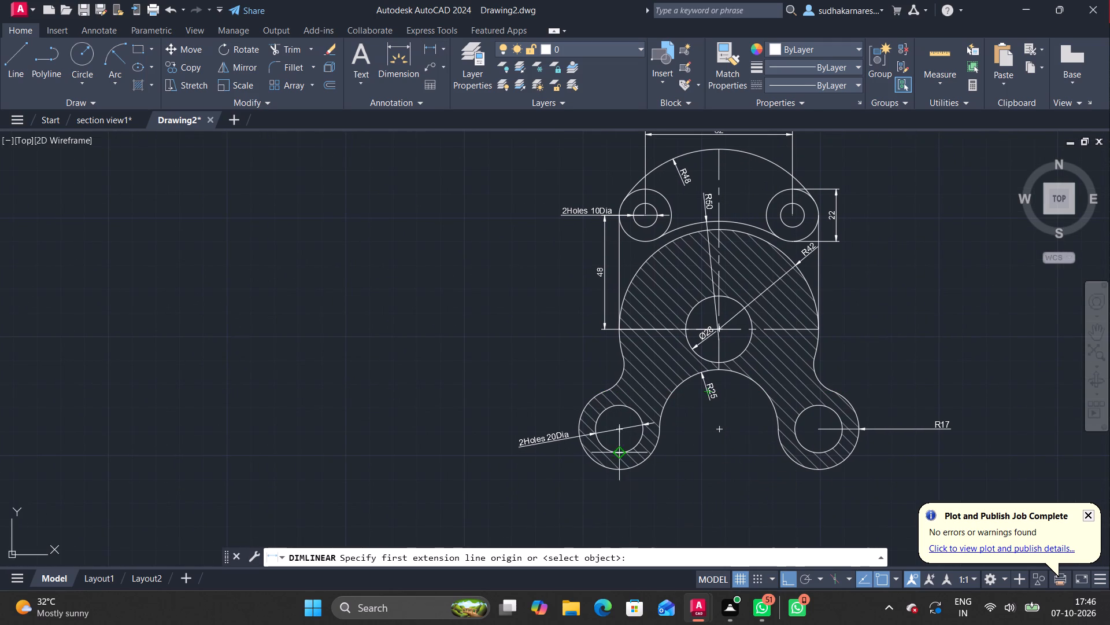
pyautogui.click(619, 432)
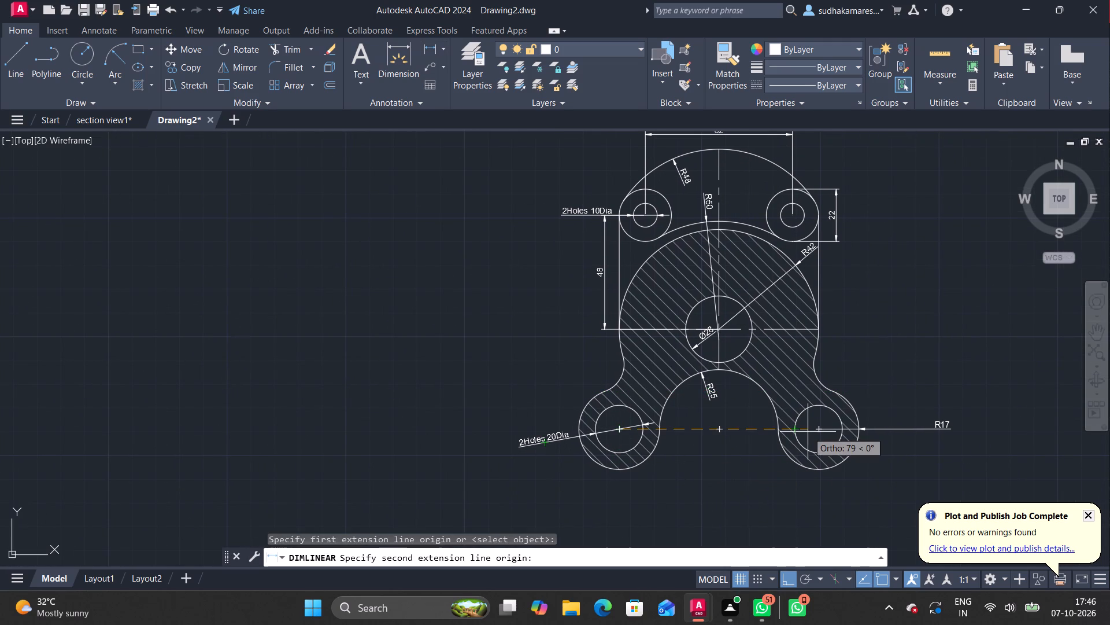
pyautogui.click(819, 430)
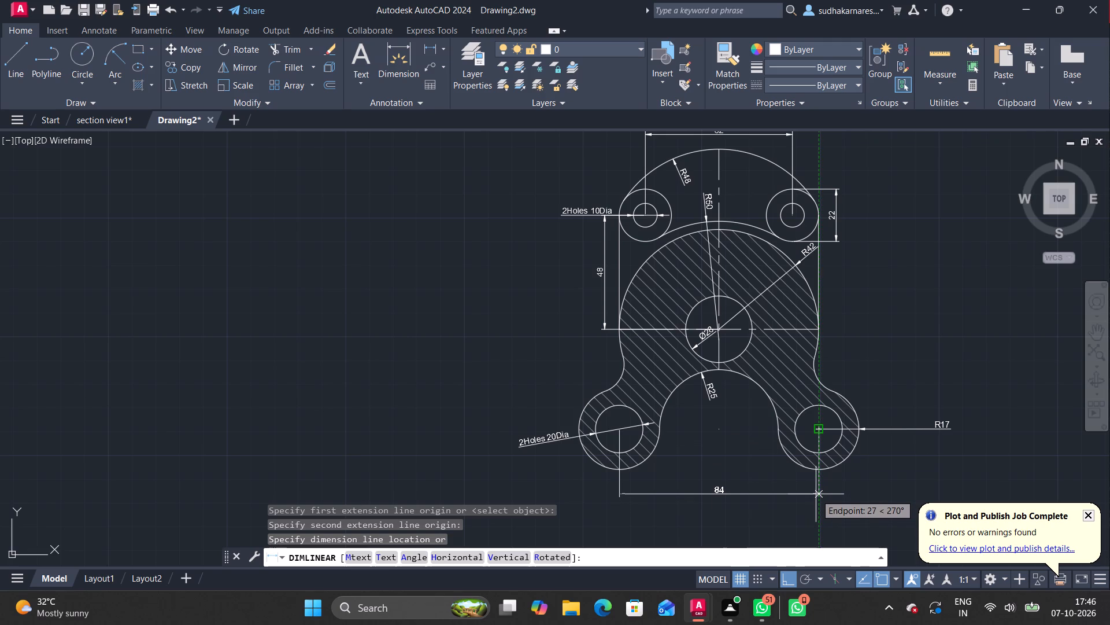
pyautogui.click(816, 493)
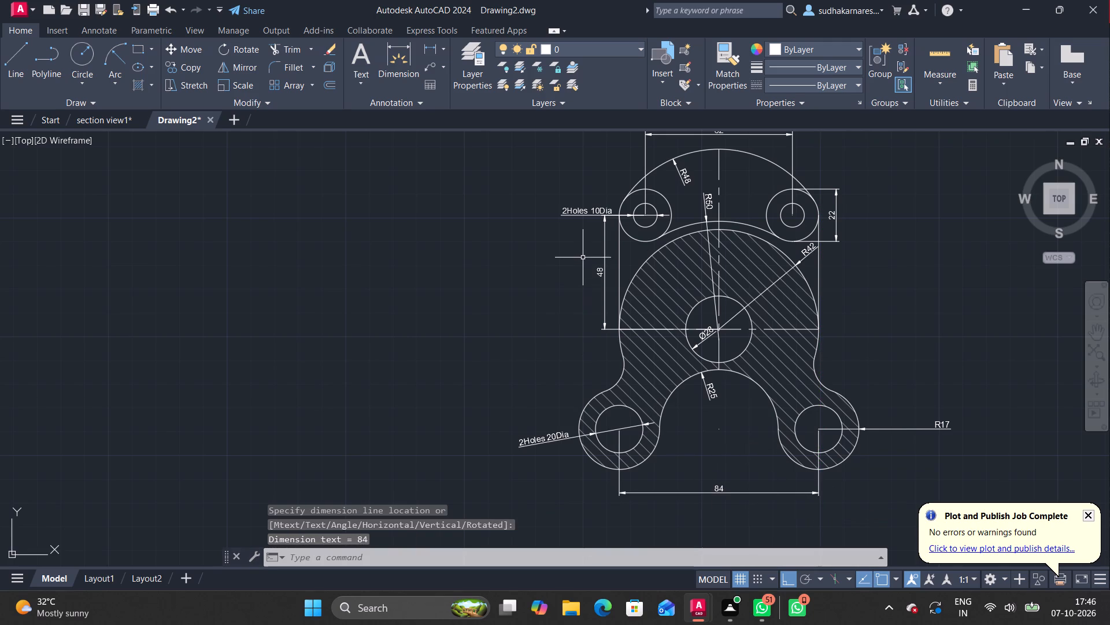
# Add a vertical linear dimension between the upper left and lower left lug hole centres, placed outside the existing vertical dimension.
pyautogui.click(427, 52)
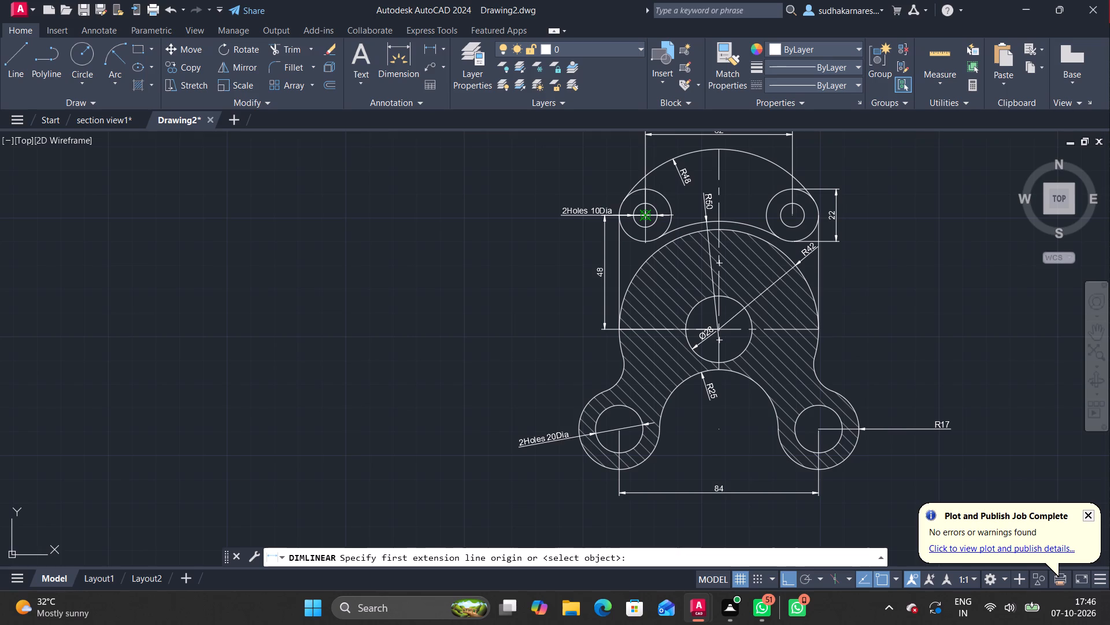
pyautogui.click(645, 213)
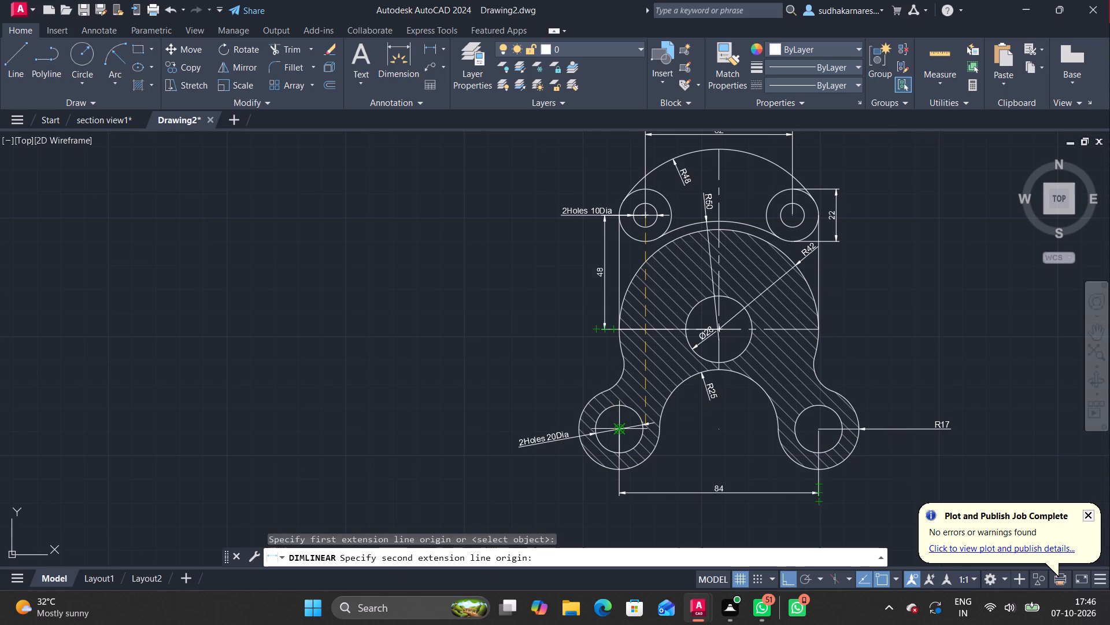
pyautogui.click(618, 427)
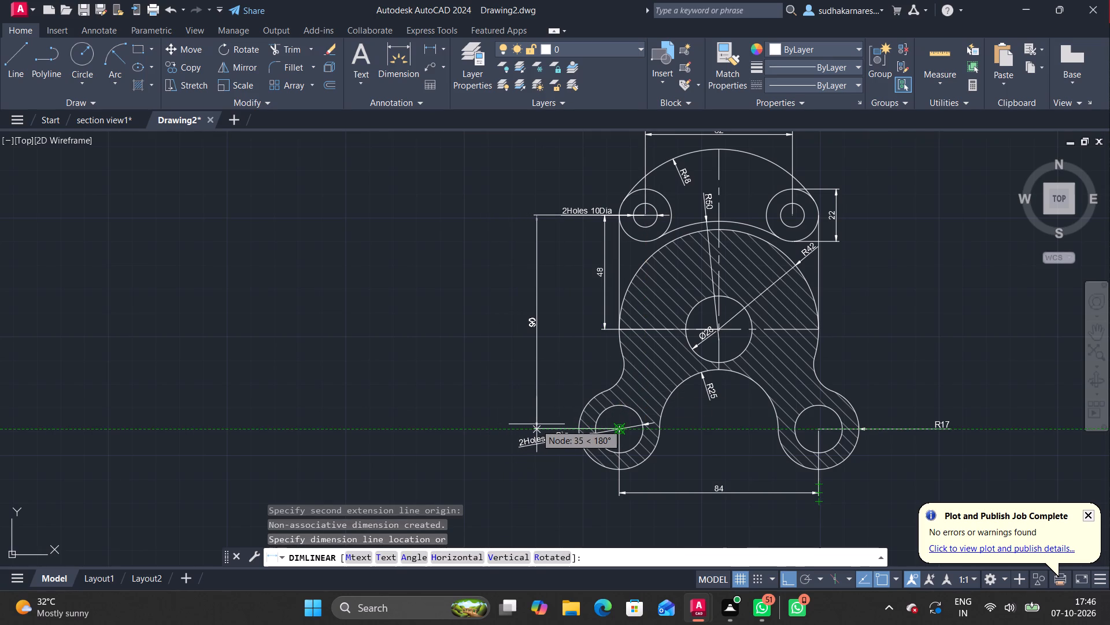
pyautogui.click(546, 424)
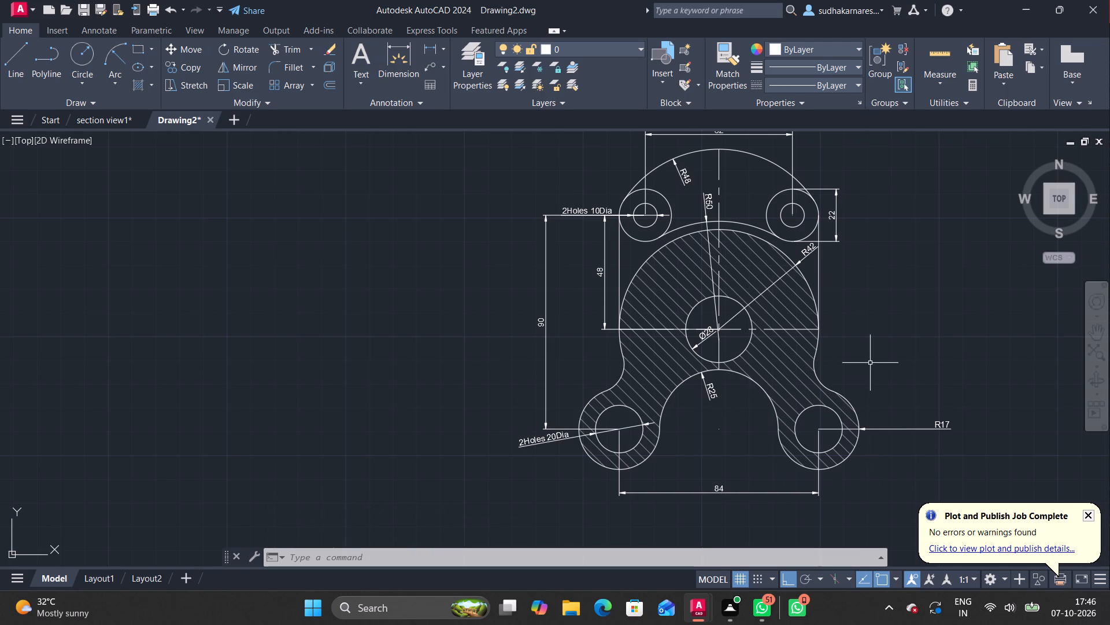
# Add a radius dimension to the fillet arc joining the main body to the lower right lug, with its text outside the part.
pyautogui.click(445, 49)
pyautogui.click(460, 193)
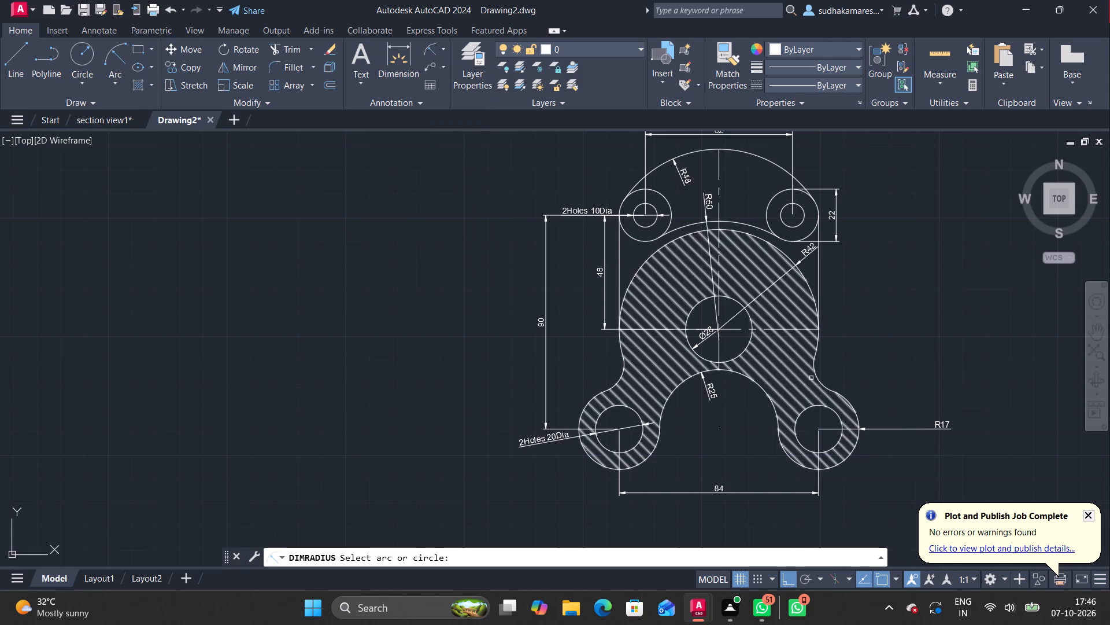
pyautogui.click(822, 383)
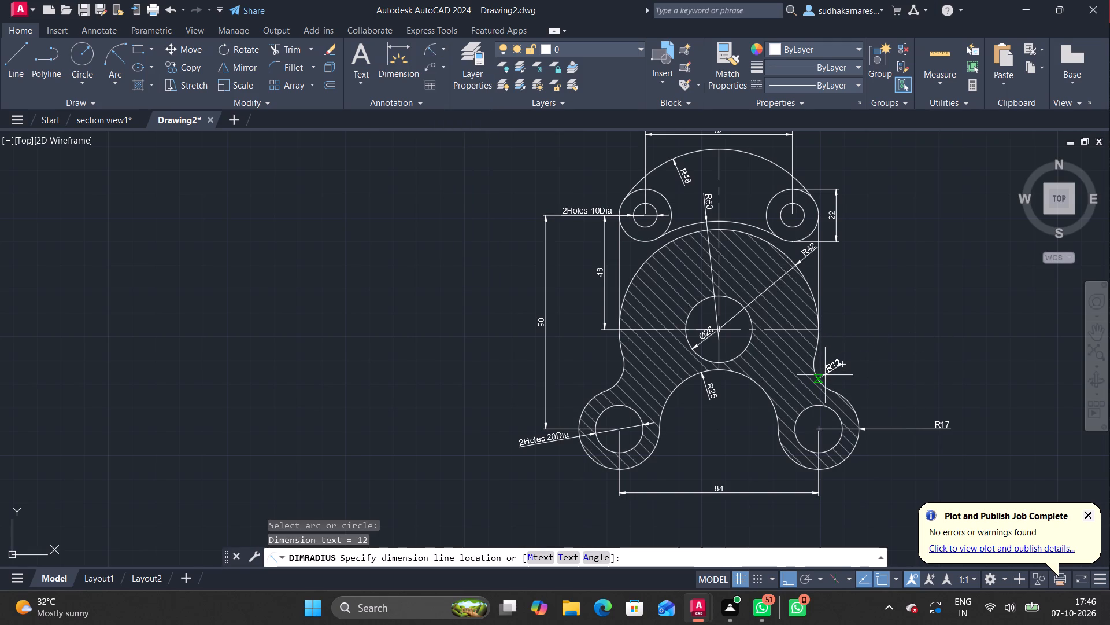
pyautogui.click(820, 379)
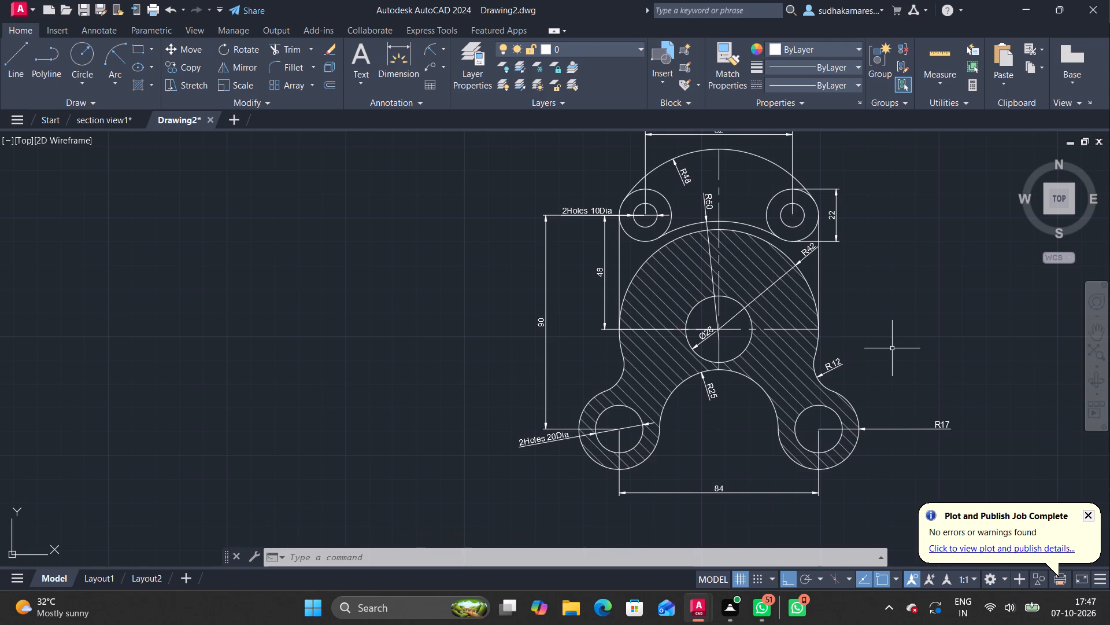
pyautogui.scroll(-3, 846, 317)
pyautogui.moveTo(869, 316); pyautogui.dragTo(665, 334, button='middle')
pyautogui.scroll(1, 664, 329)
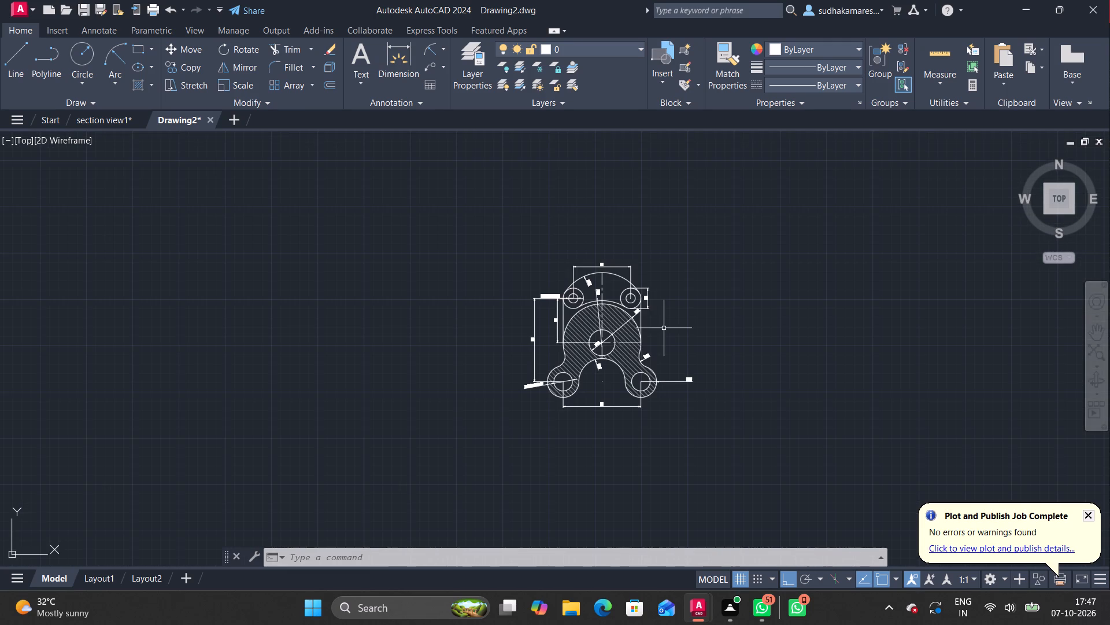
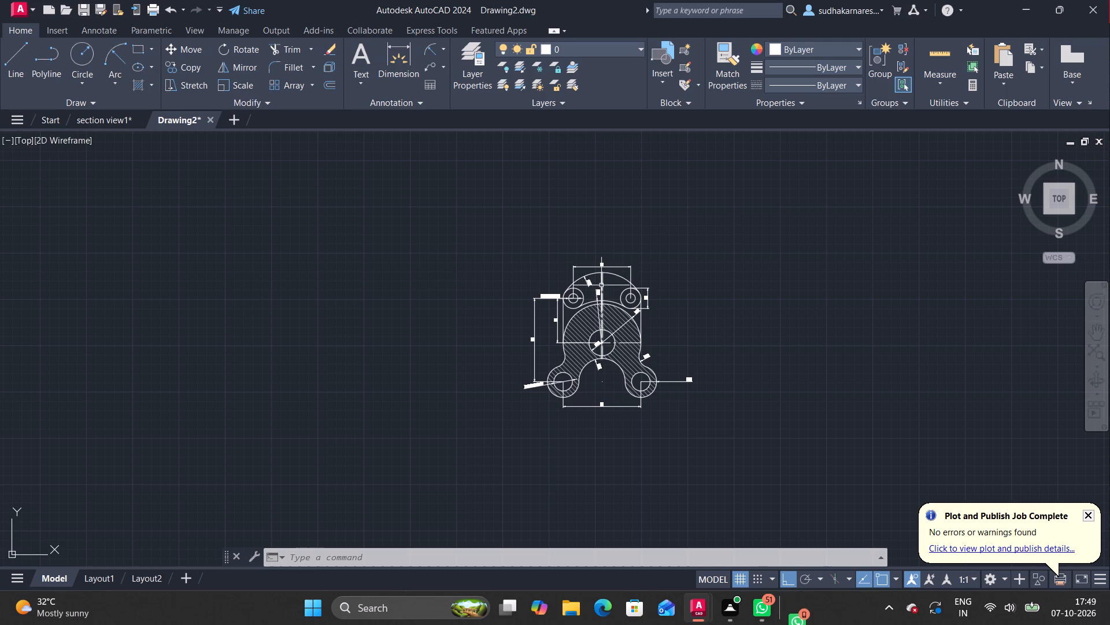
# Inspect the dimensioned section drawing, checking the radius, hole and linear dimensions around the body and lugs.
pyautogui.scroll(3, 597, 285)
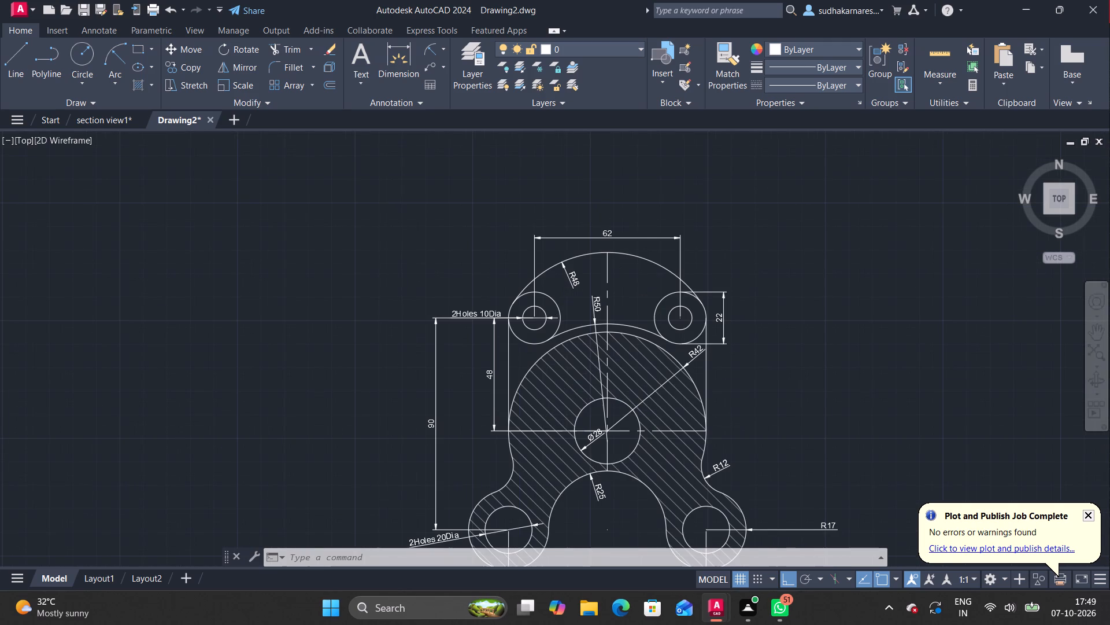
pyautogui.scroll(-1, 598, 285)
pyautogui.moveTo(596, 268); pyautogui.dragTo(596, 267, button='middle')
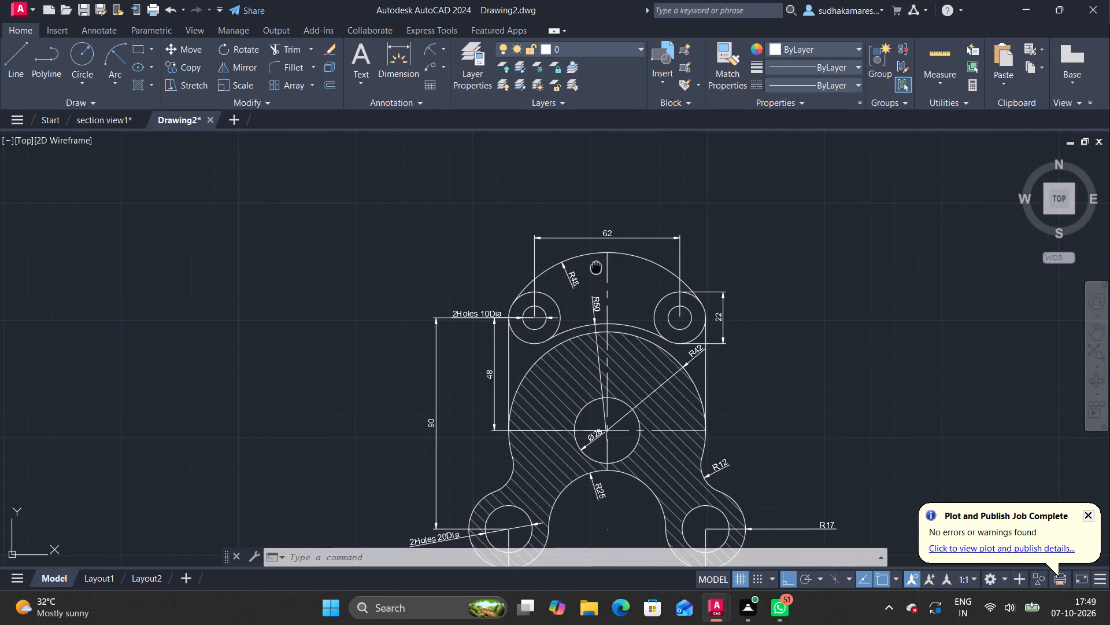
pyautogui.moveTo(596, 267); pyautogui.dragTo(573, 207, button='middle')
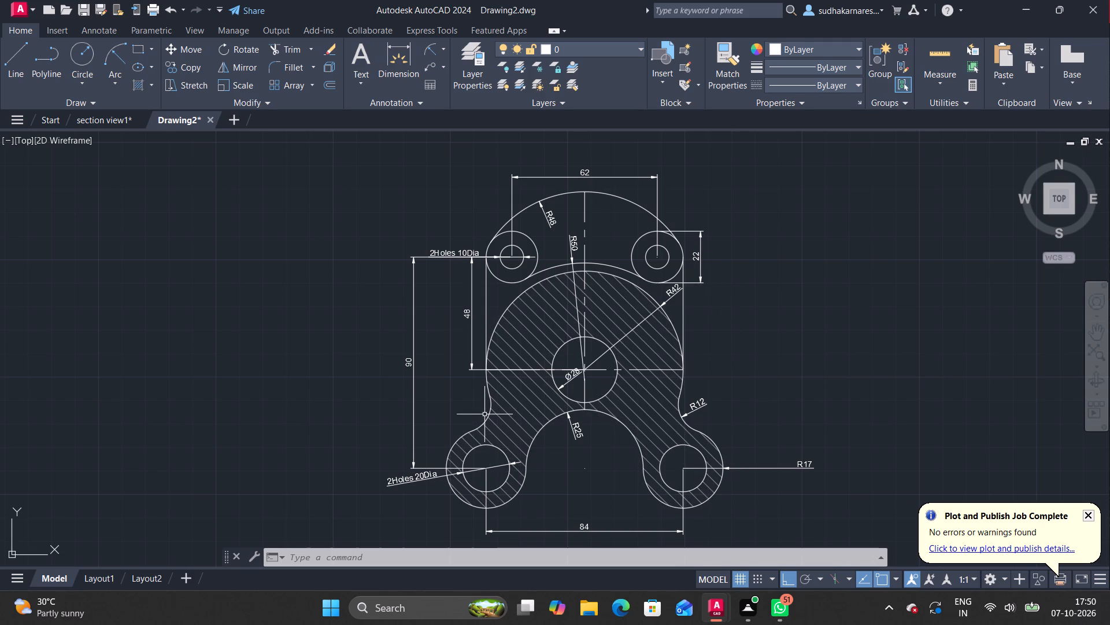
pyautogui.scroll(-1, 756, 348)
pyautogui.scroll(2, 764, 364)
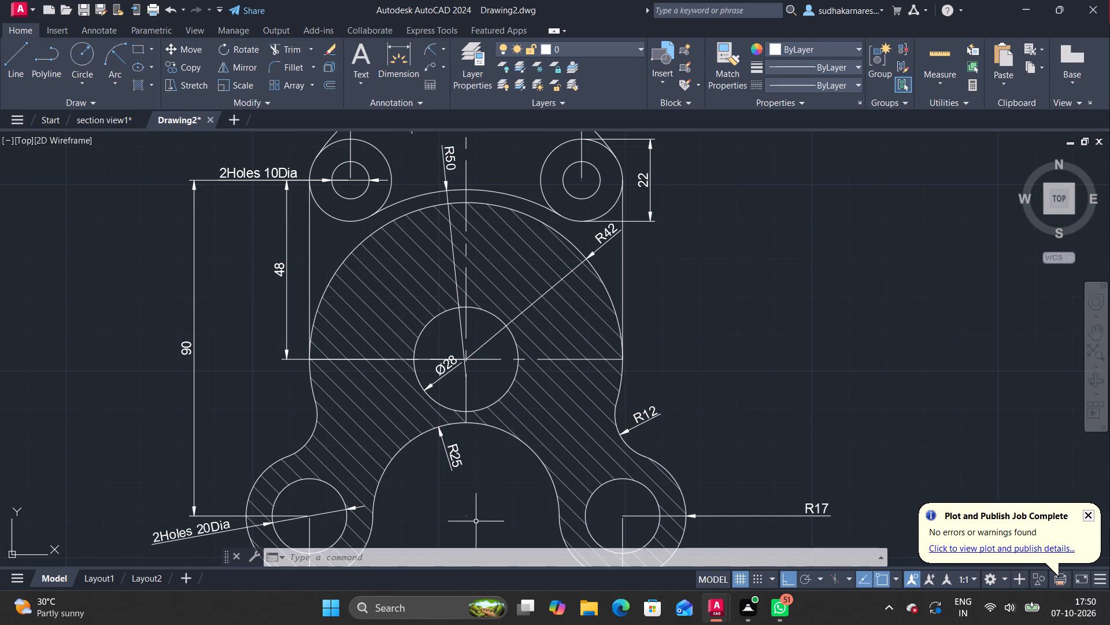
pyautogui.click(466, 517)
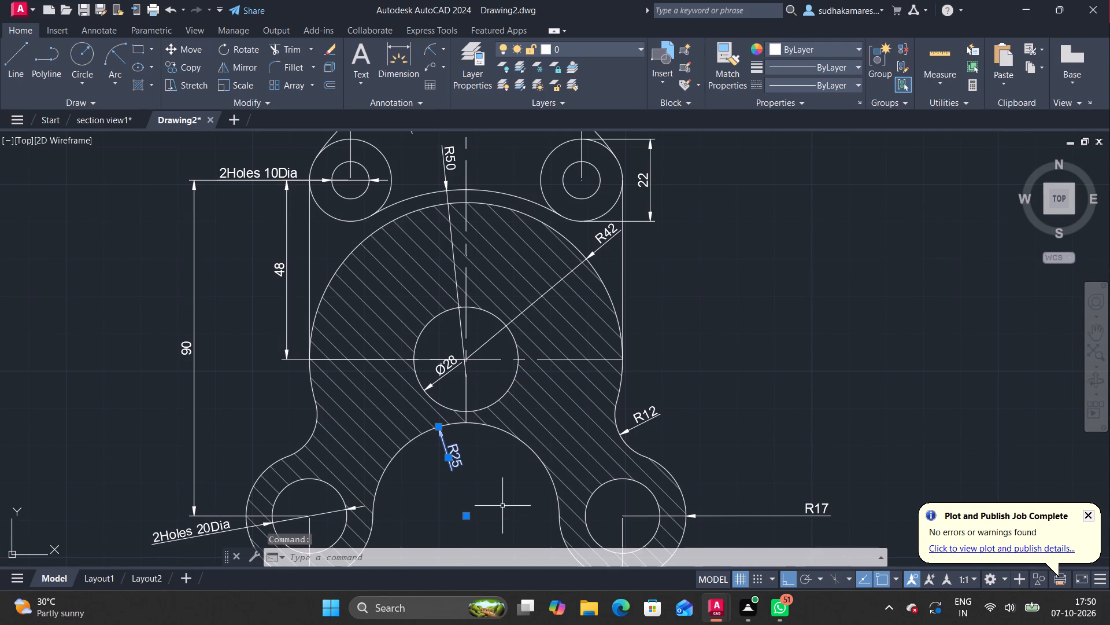
pyautogui.press('Escape')
pyautogui.scroll(-1, 498, 492)
pyautogui.scroll(-2, 760, 398)
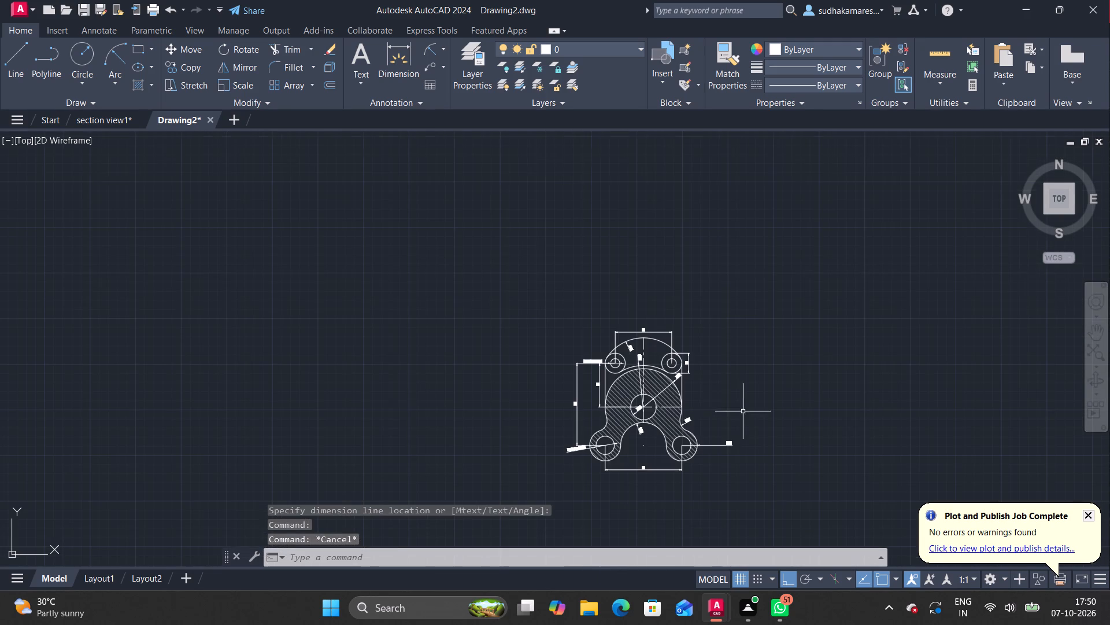
pyautogui.scroll(2, 649, 495)
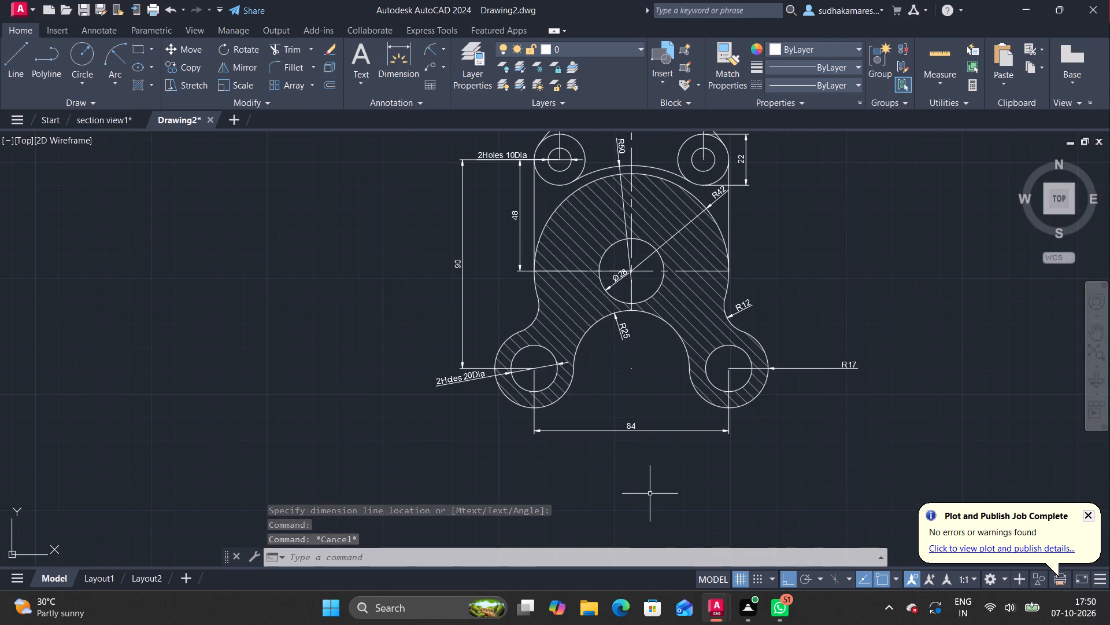
pyautogui.moveTo(631, 403); pyautogui.dragTo(609, 428, button='middle')
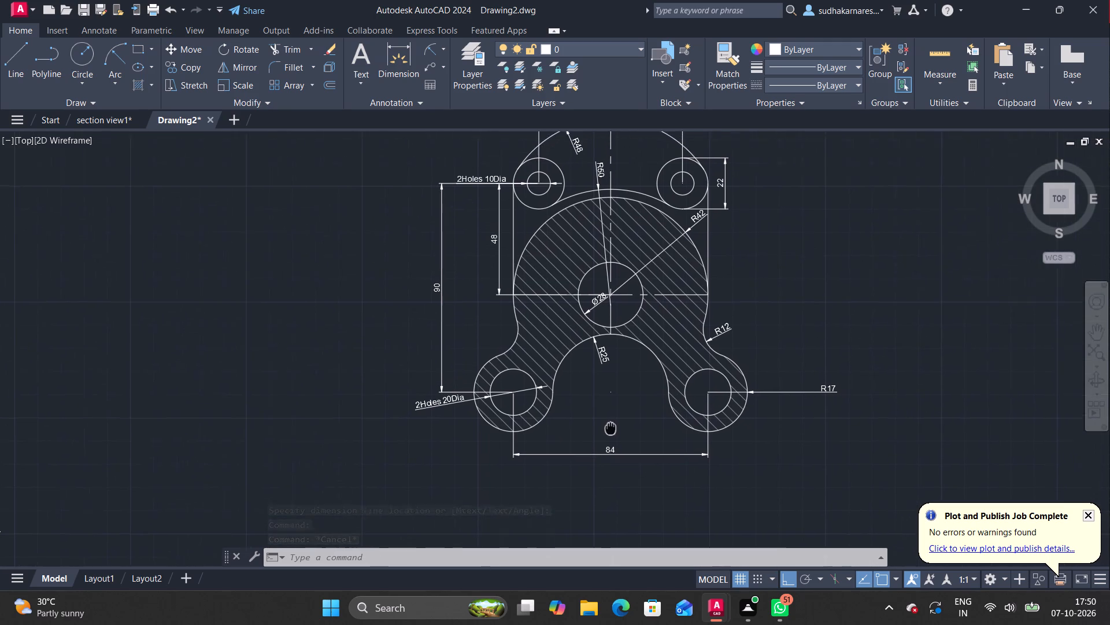
pyautogui.moveTo(609, 428); pyautogui.dragTo(565, 487, button='middle')
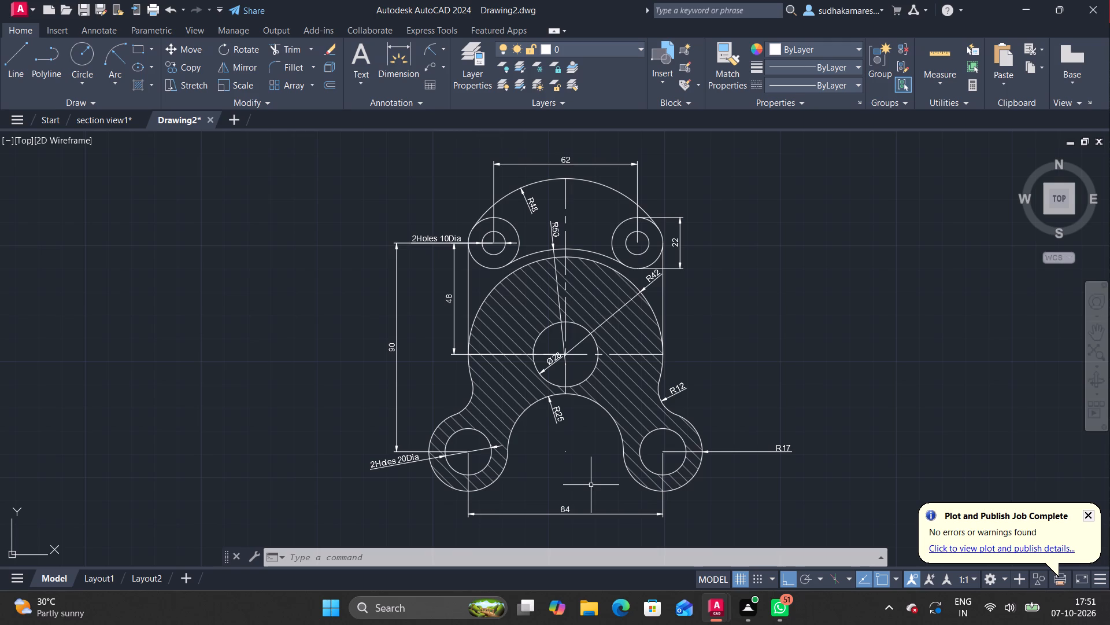
pyautogui.scroll(-2, 568, 517)
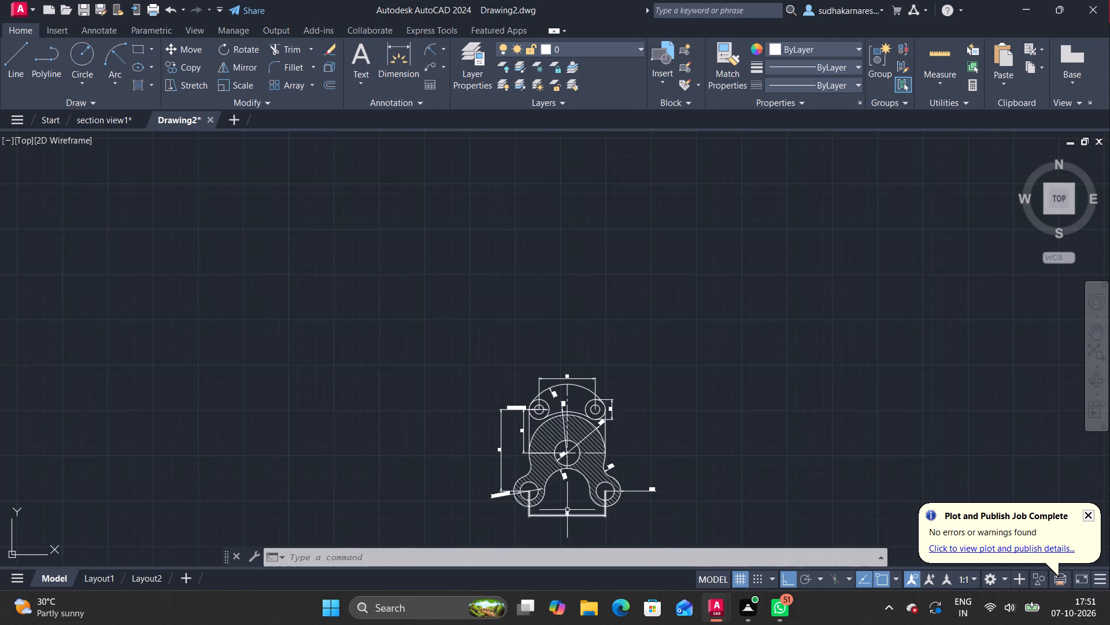
pyautogui.scroll(2, 567, 504)
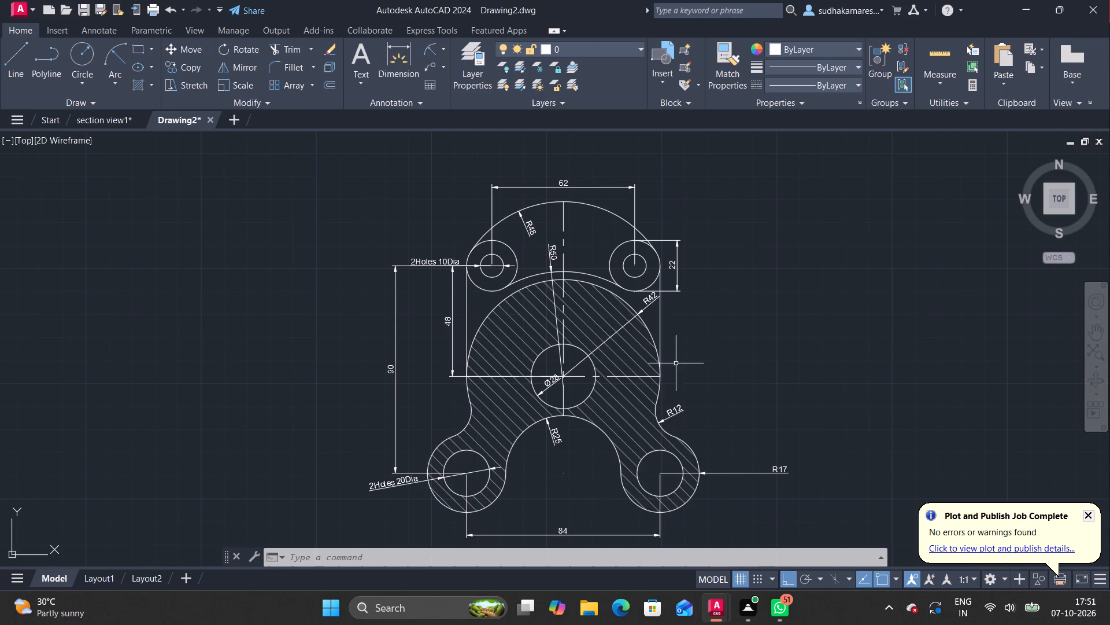
pyautogui.scroll(-3, 626, 342)
pyautogui.scroll(3, 557, 339)
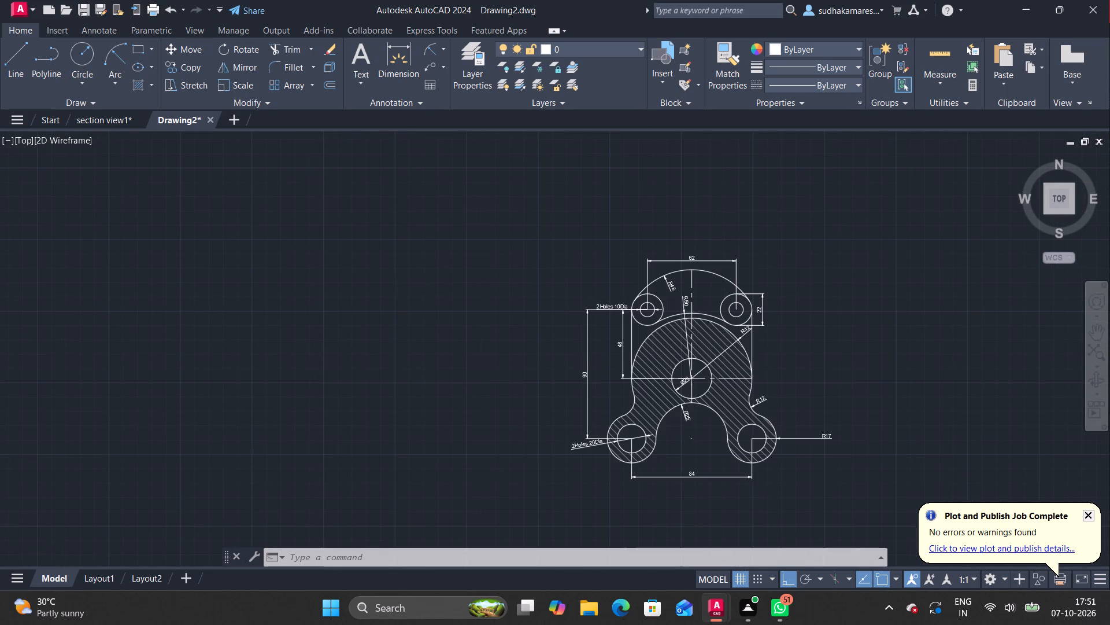
pyautogui.scroll(-1, 600, 352)
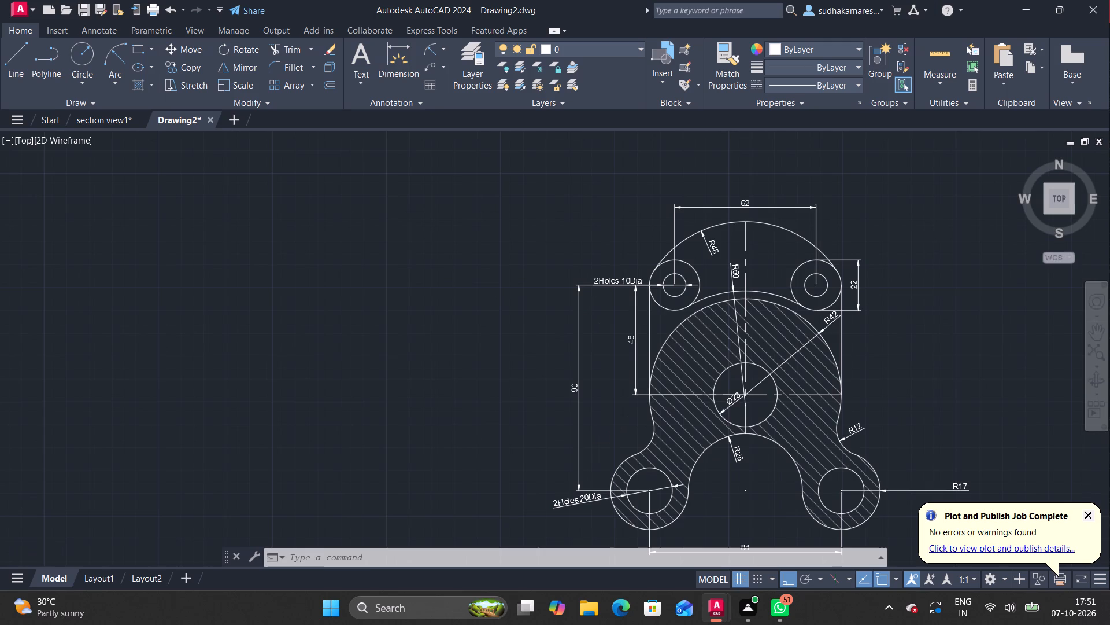
pyautogui.scroll(1, 781, 327)
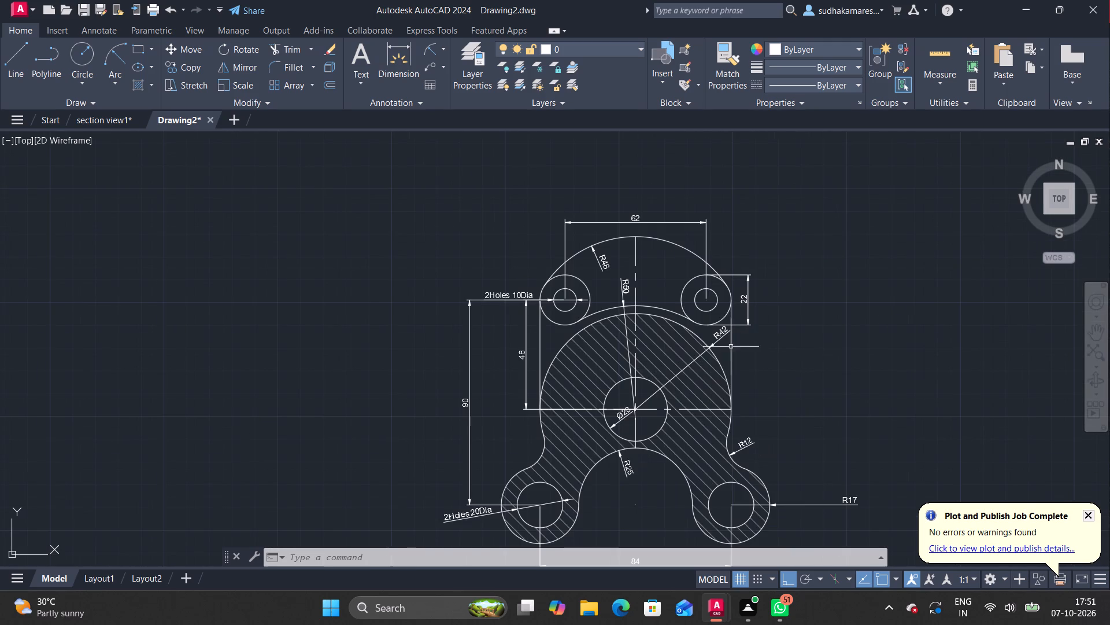
pyautogui.moveTo(661, 279); pyautogui.dragTo(641, 227, button='middle')
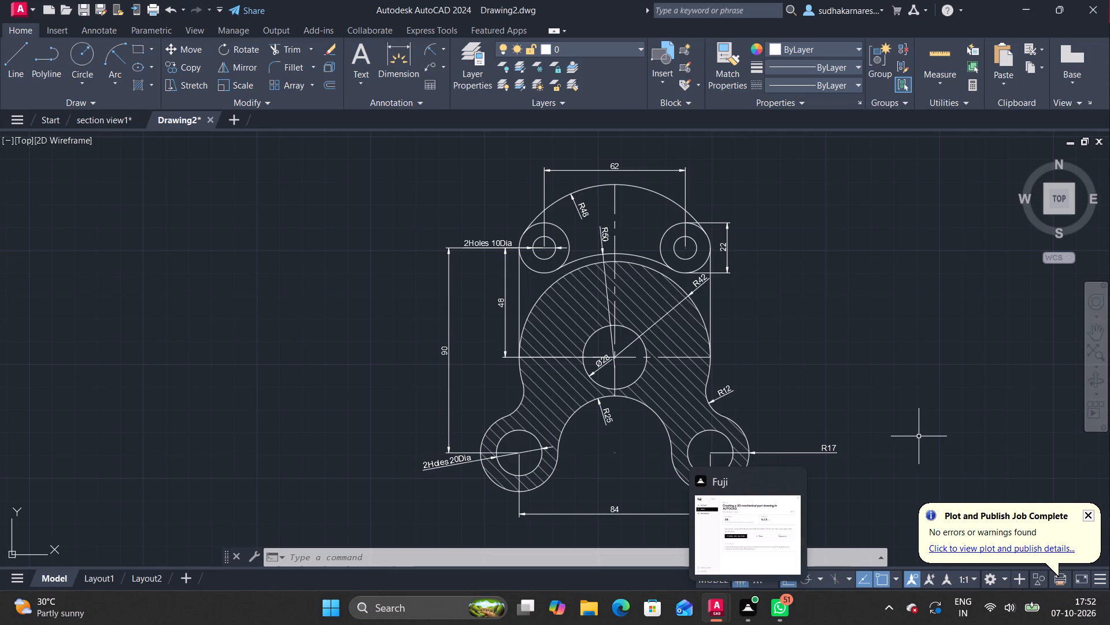
pyautogui.scroll(-1, 913, 448)
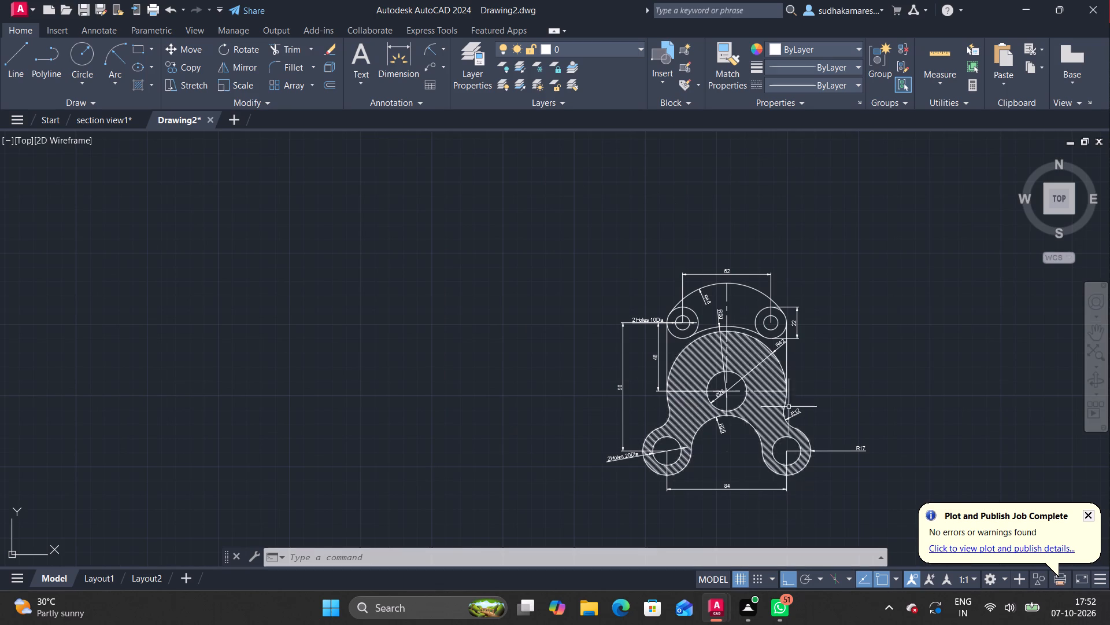
pyautogui.scroll(-2, 826, 386)
pyautogui.scroll(2, 826, 386)
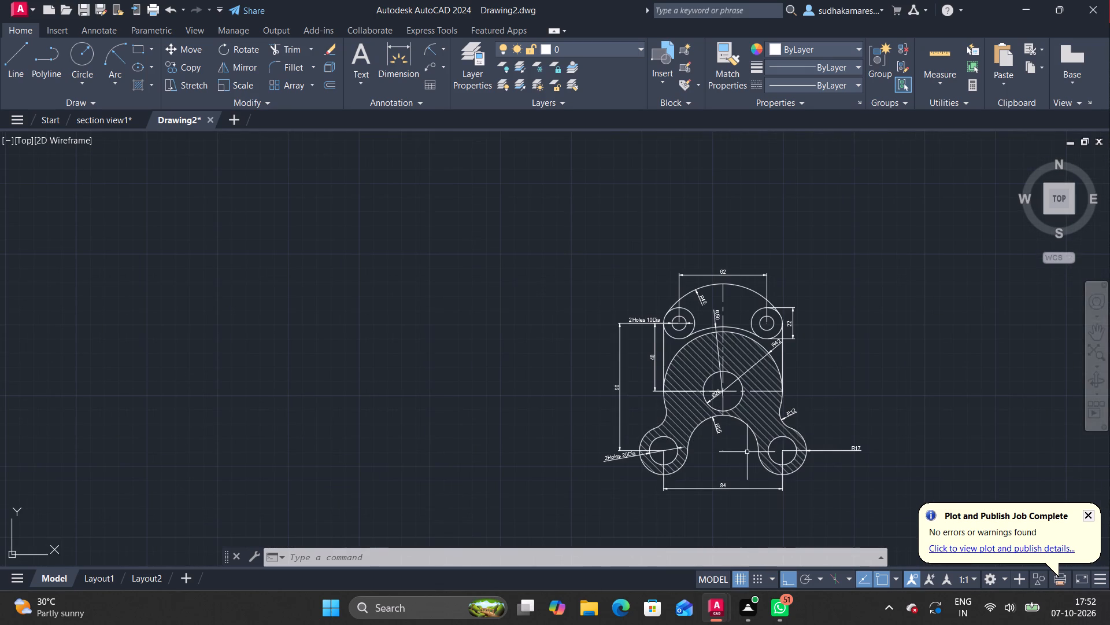
pyautogui.moveTo(746, 454); pyautogui.dragTo(600, 394, button='middle')
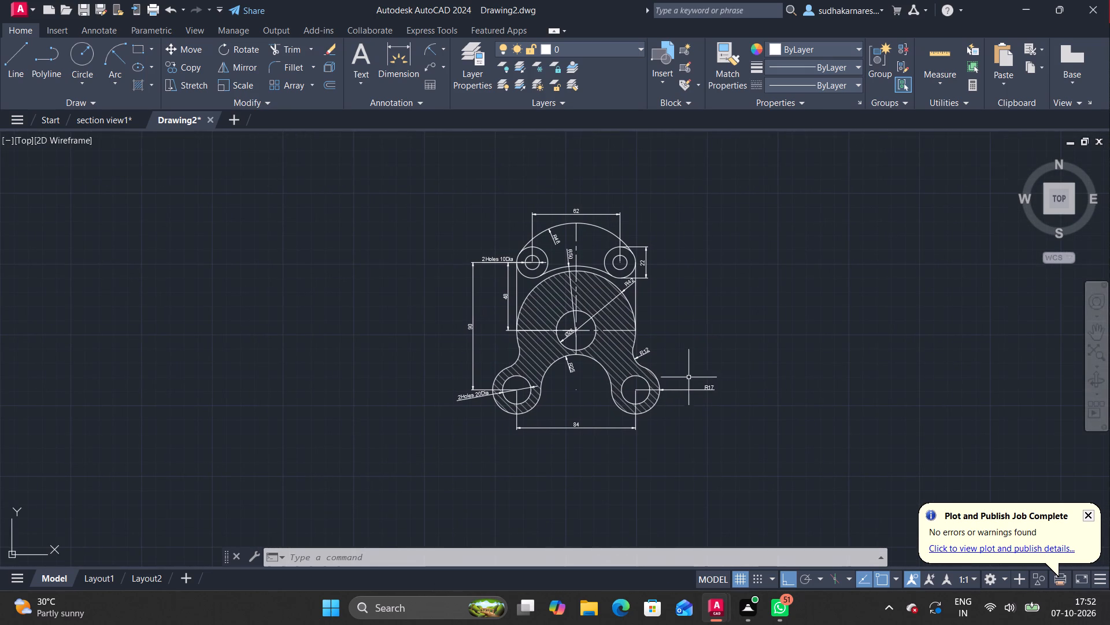
pyautogui.scroll(1, 687, 375)
pyautogui.scroll(-1, 687, 375)
pyautogui.scroll(-1, 600, 395)
pyautogui.moveTo(599, 396); pyautogui.dragTo(672, 379, button='middle')
pyautogui.scroll(1, 673, 380)
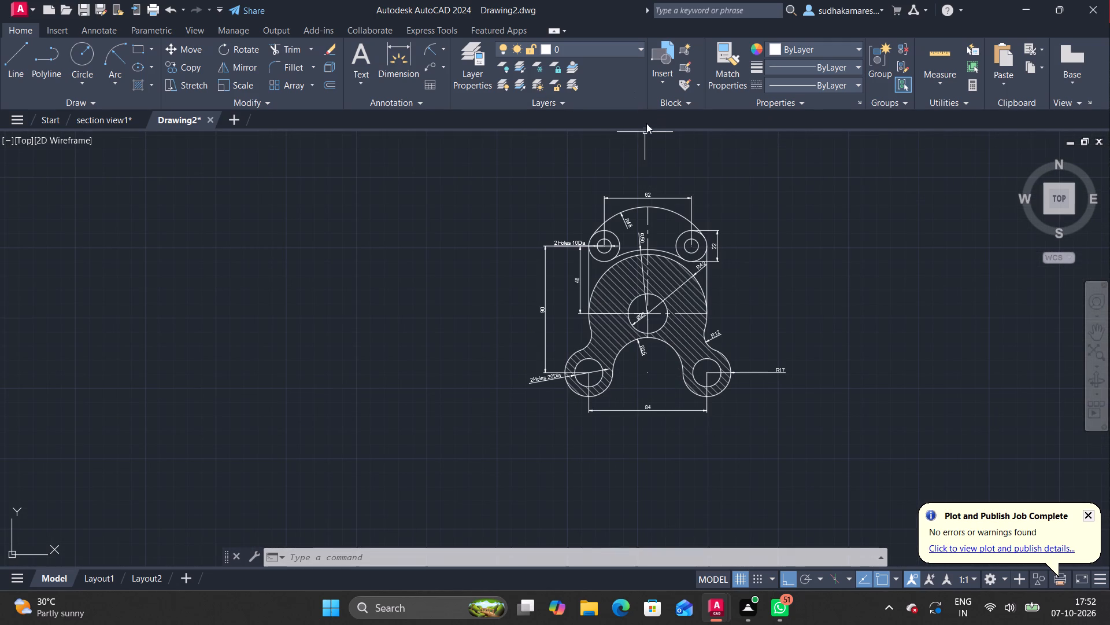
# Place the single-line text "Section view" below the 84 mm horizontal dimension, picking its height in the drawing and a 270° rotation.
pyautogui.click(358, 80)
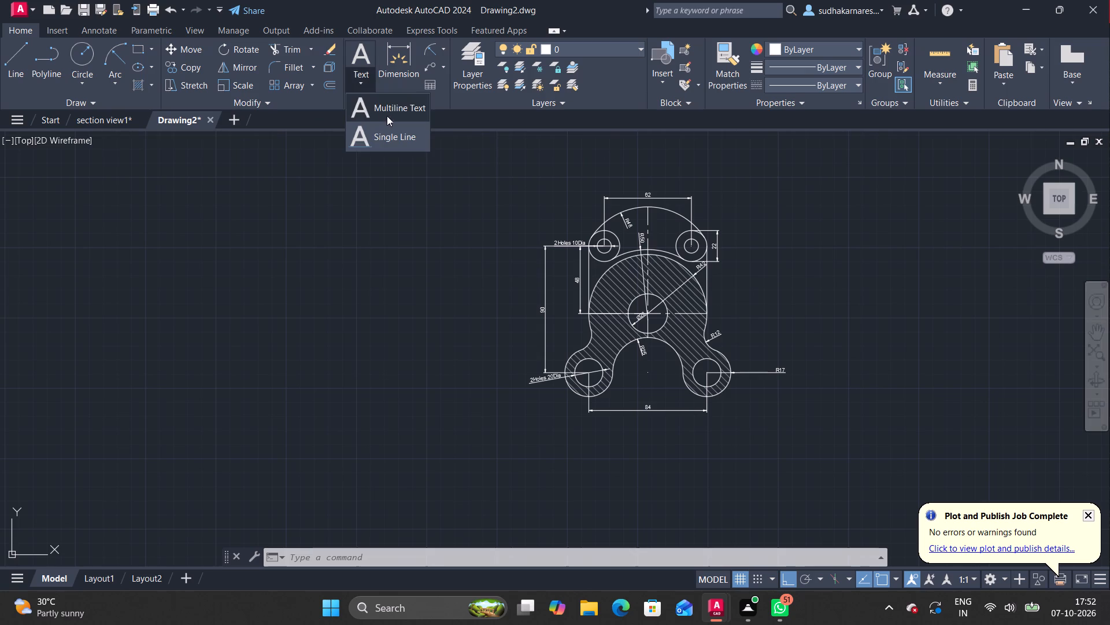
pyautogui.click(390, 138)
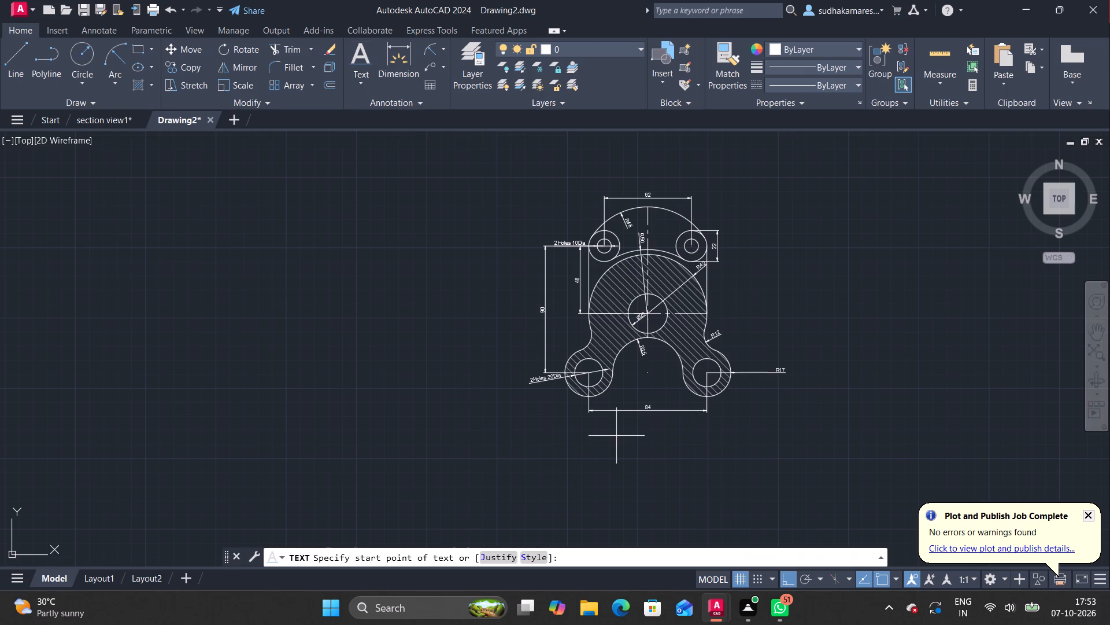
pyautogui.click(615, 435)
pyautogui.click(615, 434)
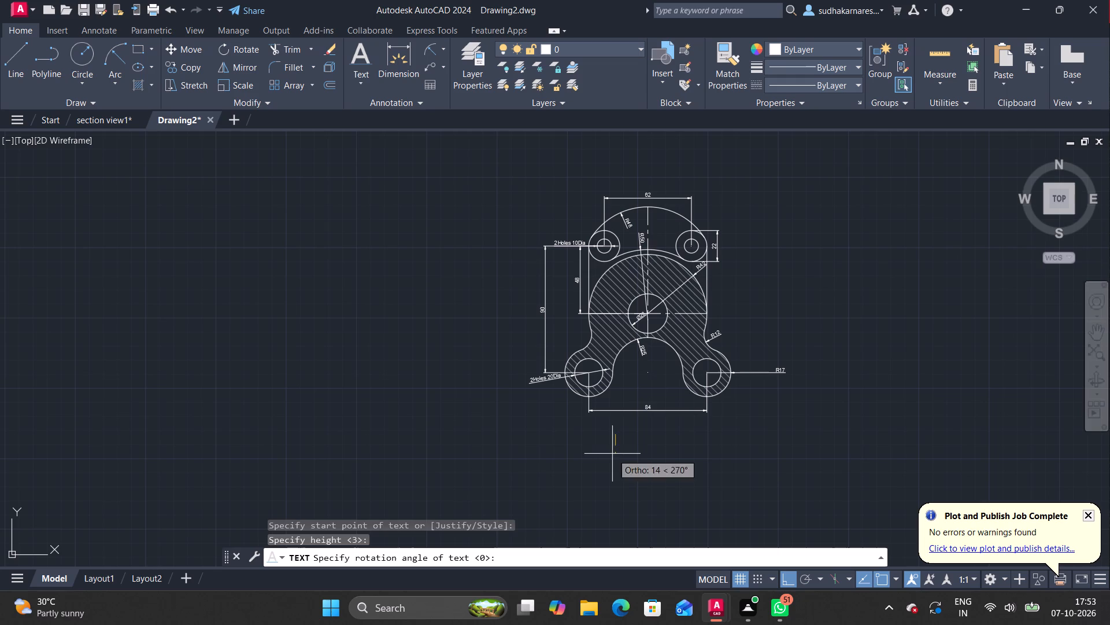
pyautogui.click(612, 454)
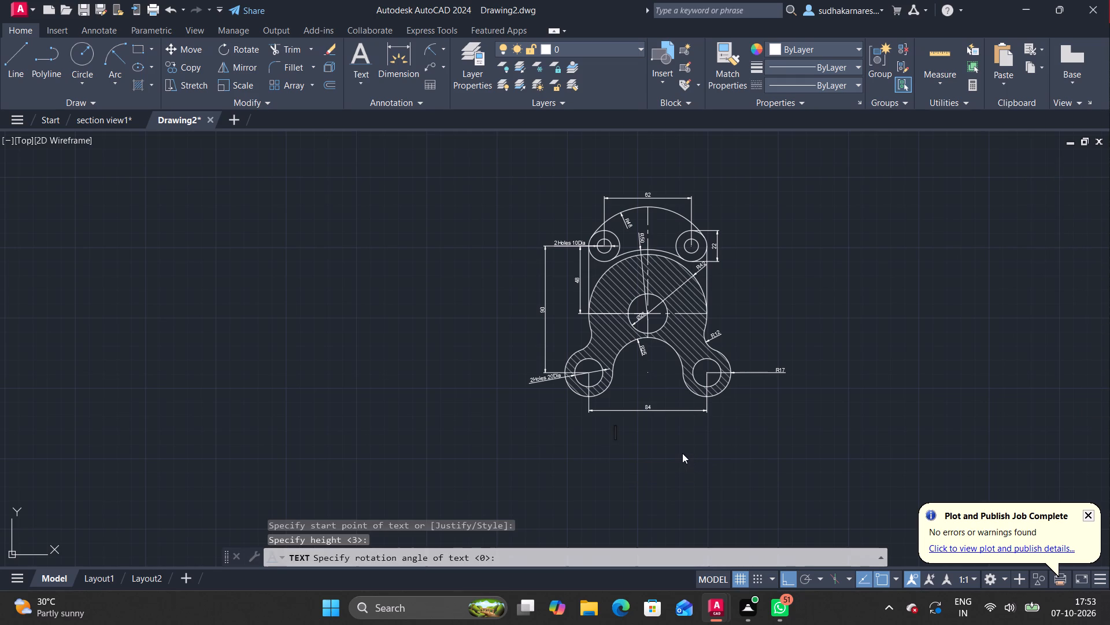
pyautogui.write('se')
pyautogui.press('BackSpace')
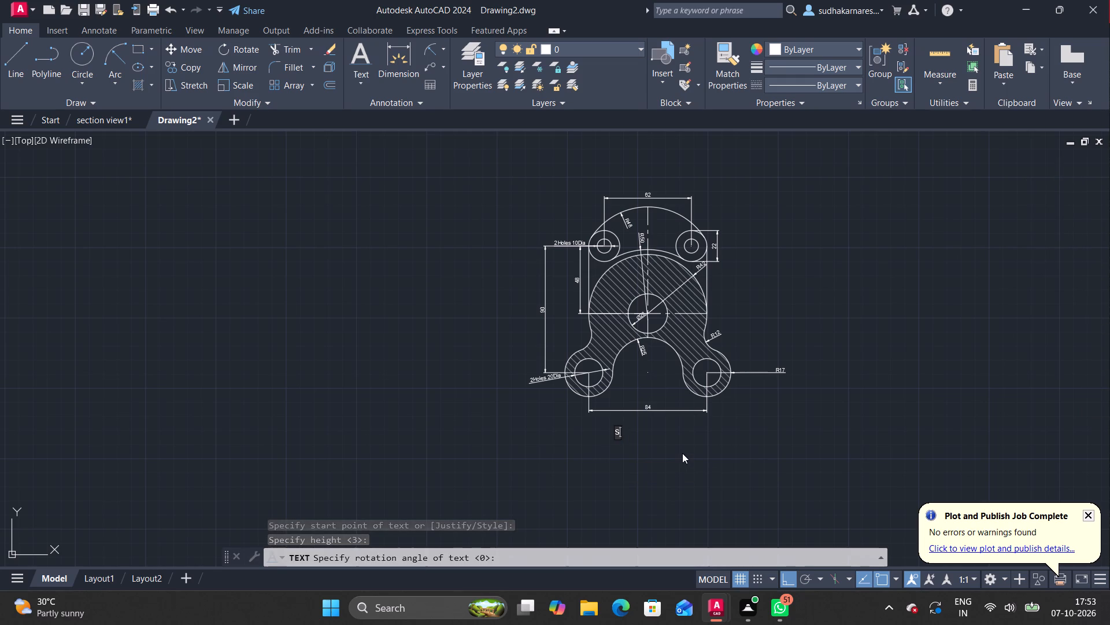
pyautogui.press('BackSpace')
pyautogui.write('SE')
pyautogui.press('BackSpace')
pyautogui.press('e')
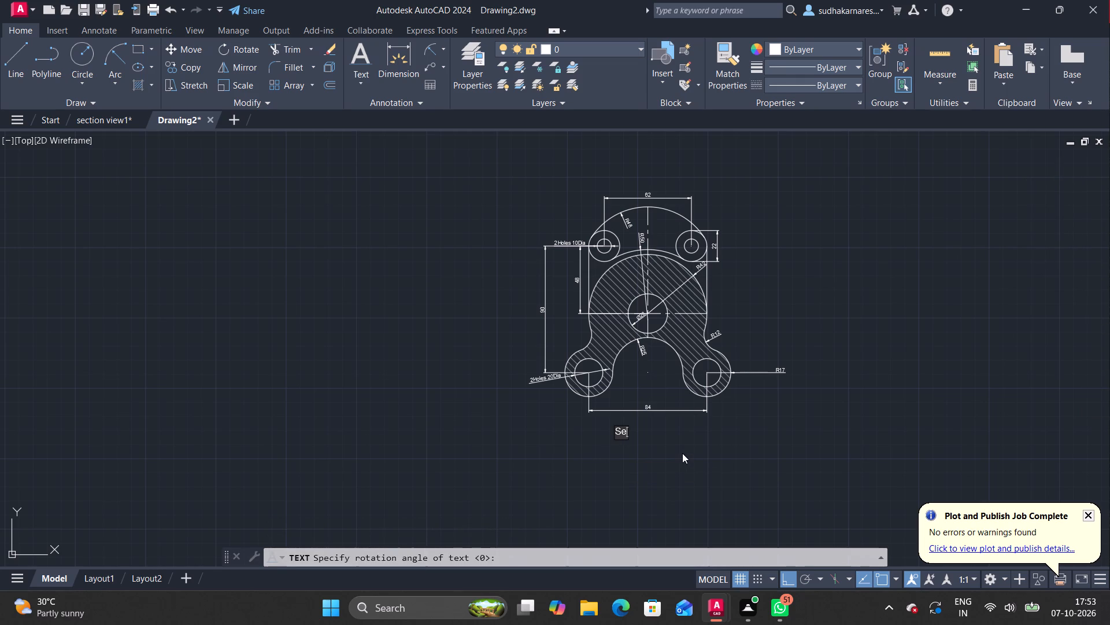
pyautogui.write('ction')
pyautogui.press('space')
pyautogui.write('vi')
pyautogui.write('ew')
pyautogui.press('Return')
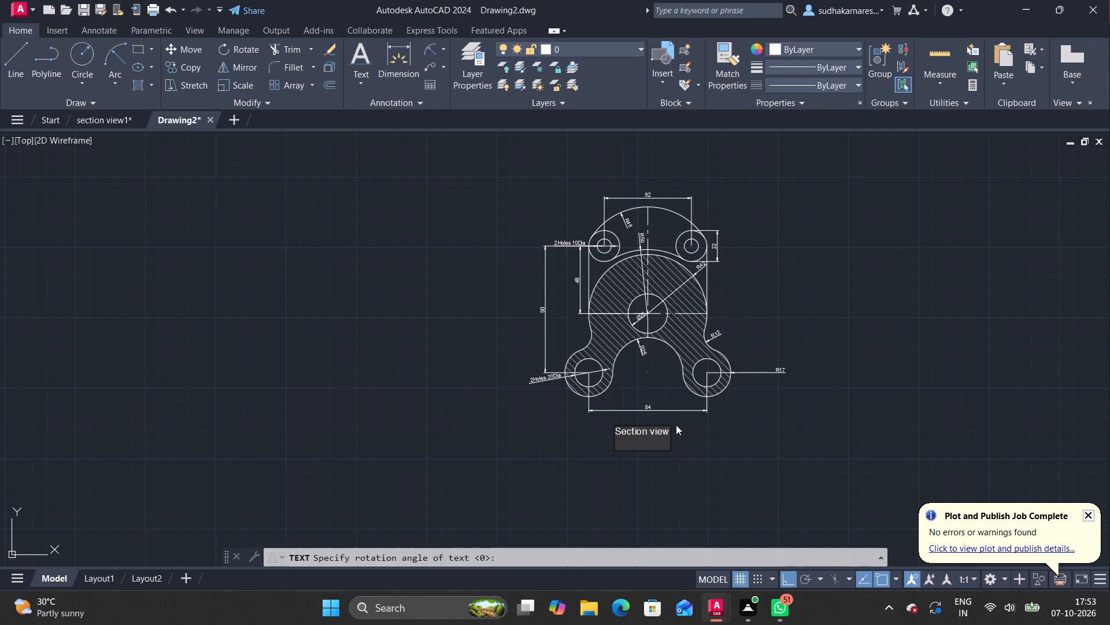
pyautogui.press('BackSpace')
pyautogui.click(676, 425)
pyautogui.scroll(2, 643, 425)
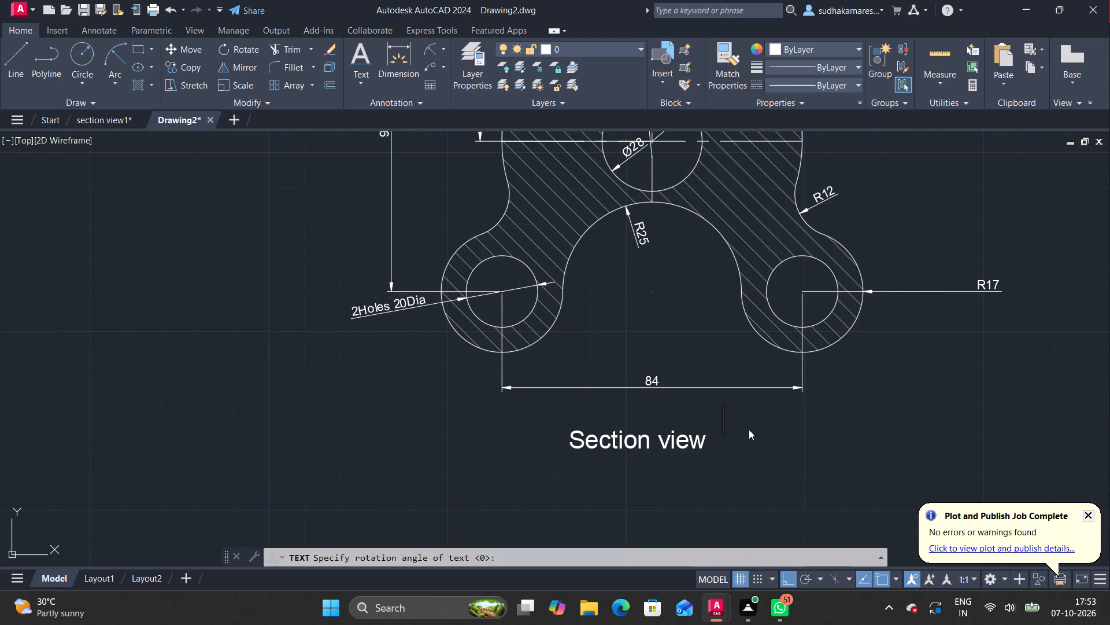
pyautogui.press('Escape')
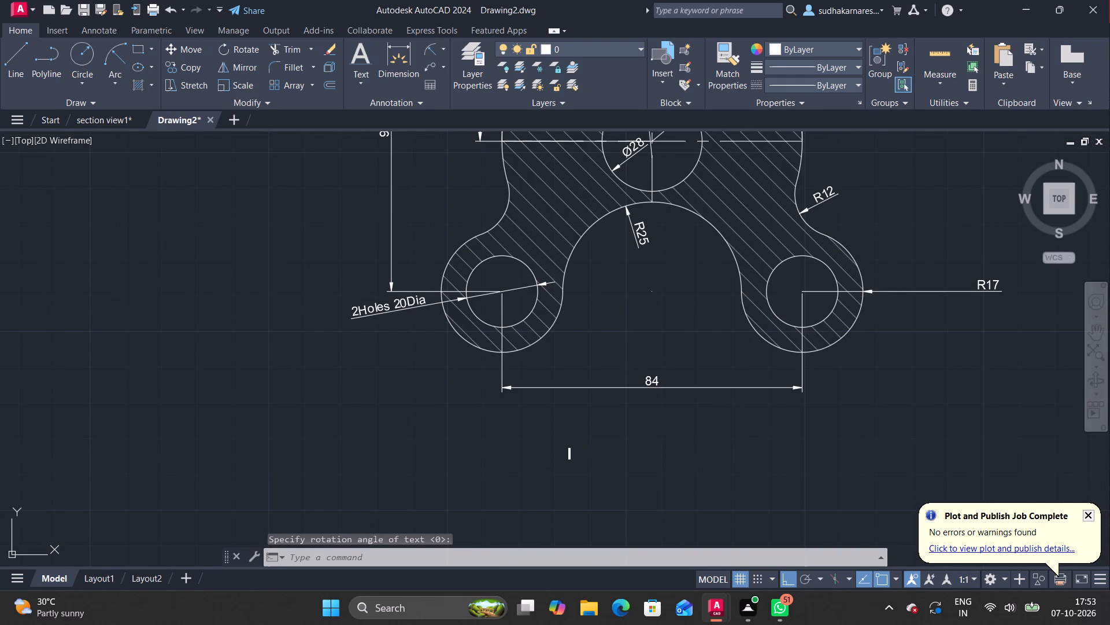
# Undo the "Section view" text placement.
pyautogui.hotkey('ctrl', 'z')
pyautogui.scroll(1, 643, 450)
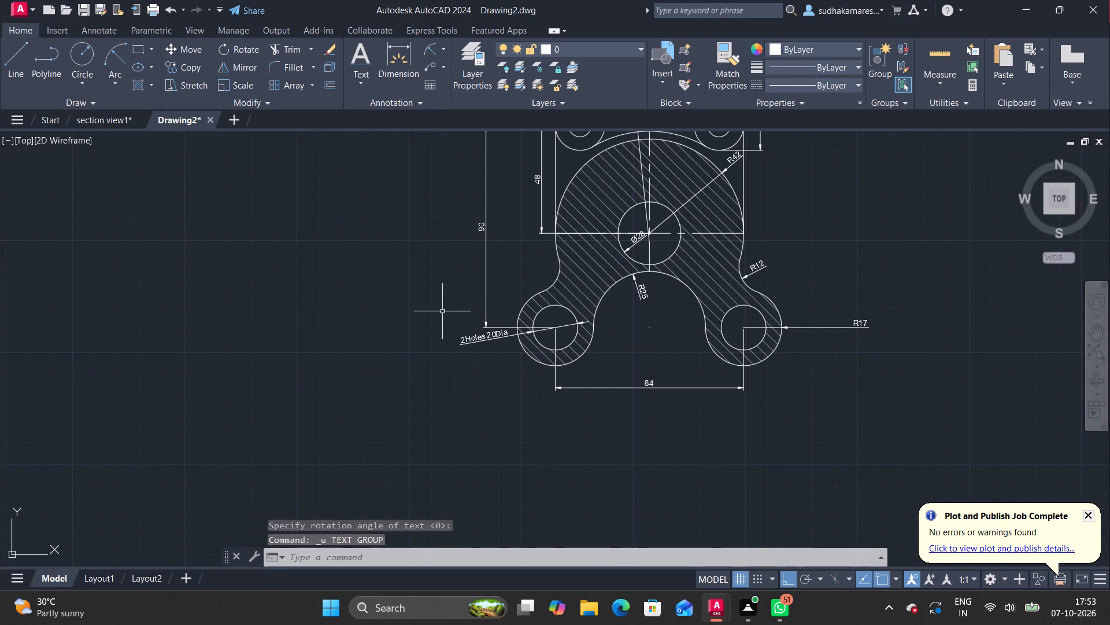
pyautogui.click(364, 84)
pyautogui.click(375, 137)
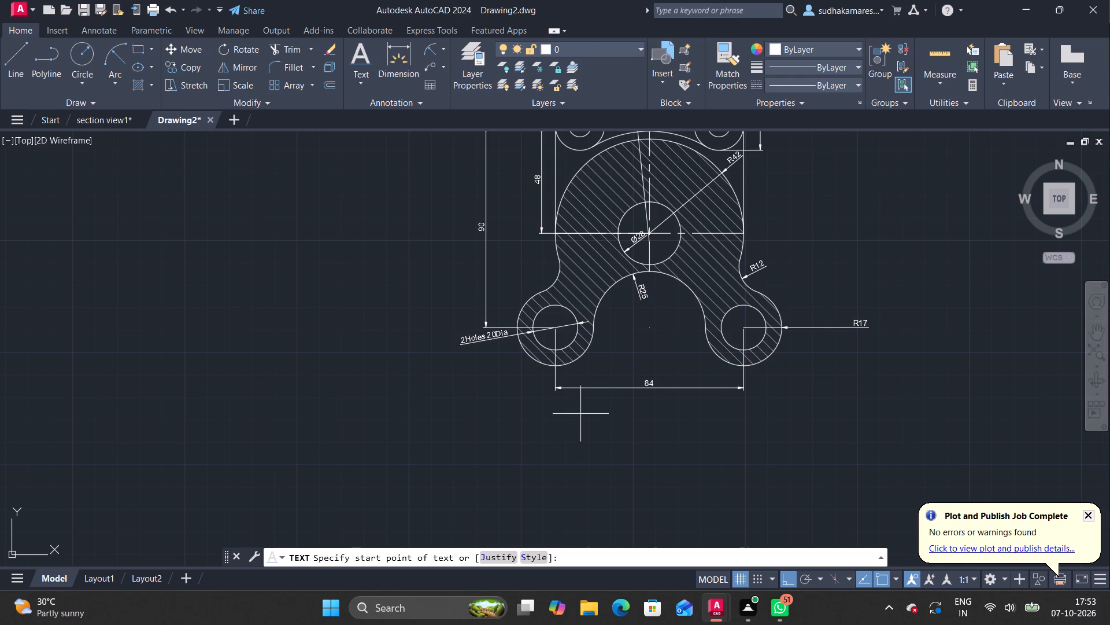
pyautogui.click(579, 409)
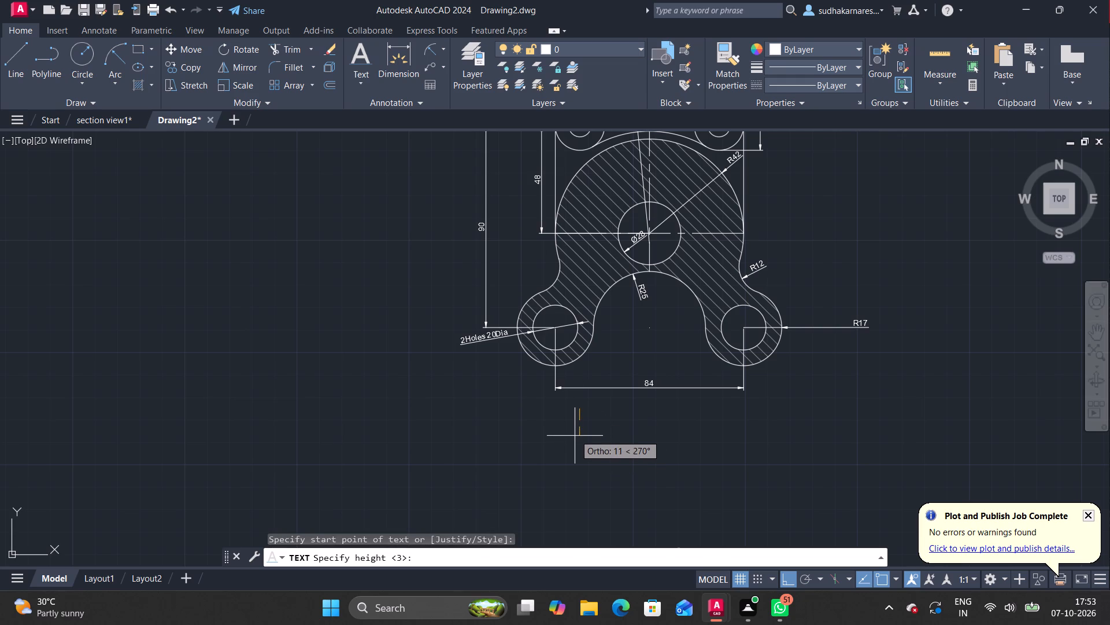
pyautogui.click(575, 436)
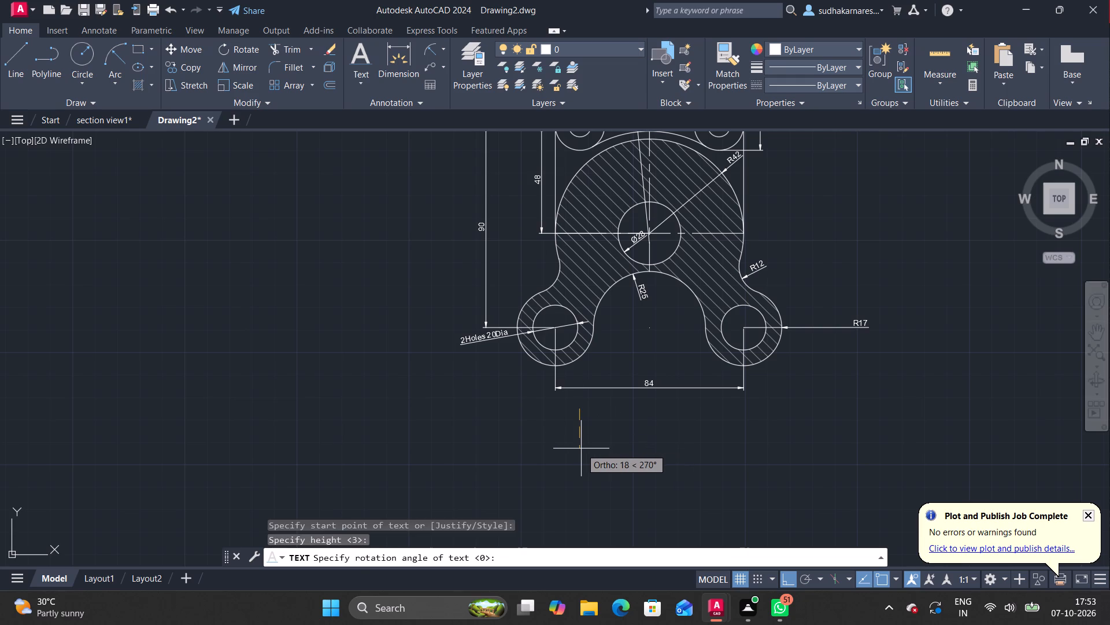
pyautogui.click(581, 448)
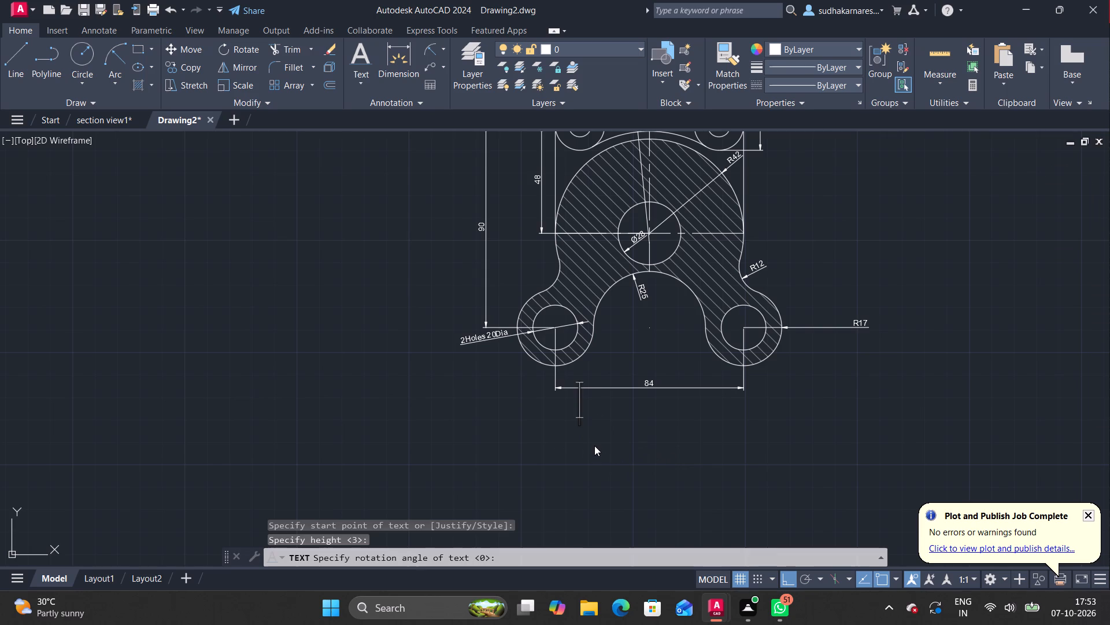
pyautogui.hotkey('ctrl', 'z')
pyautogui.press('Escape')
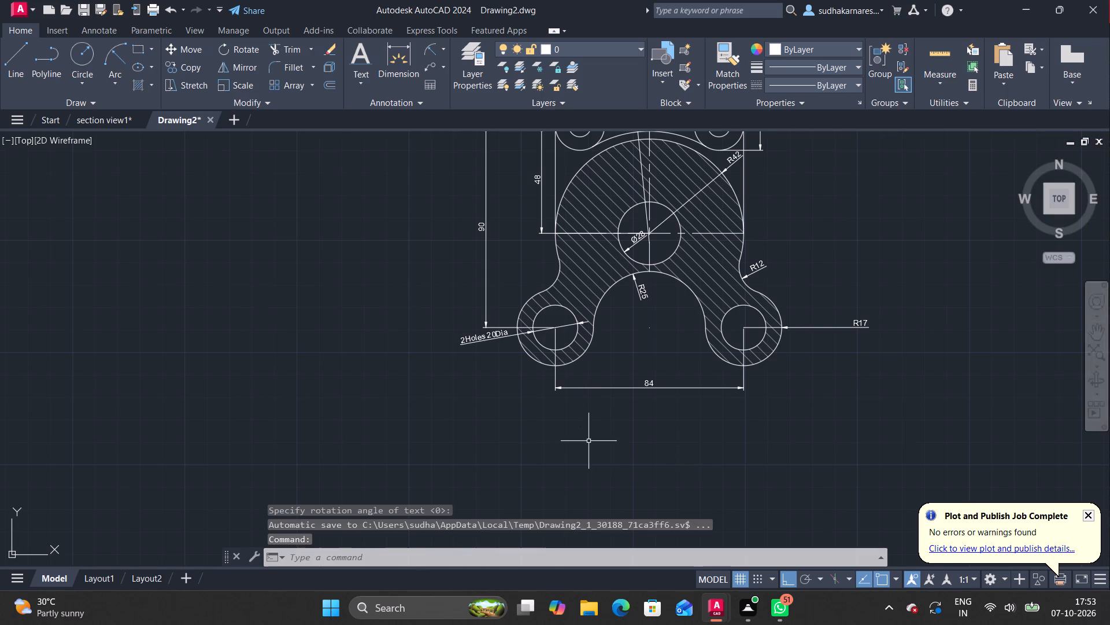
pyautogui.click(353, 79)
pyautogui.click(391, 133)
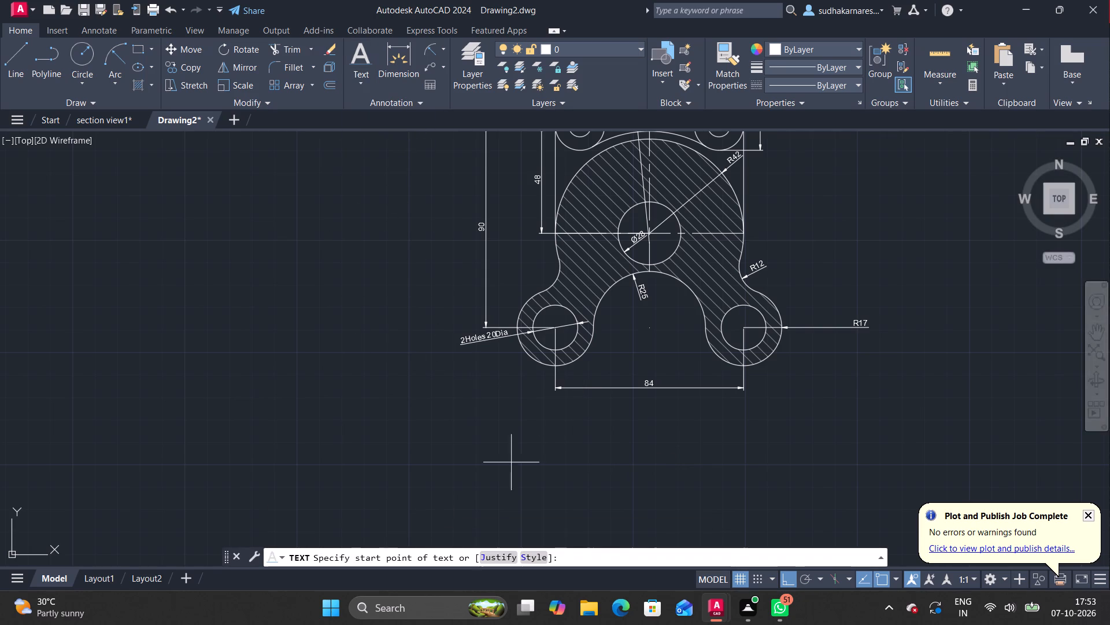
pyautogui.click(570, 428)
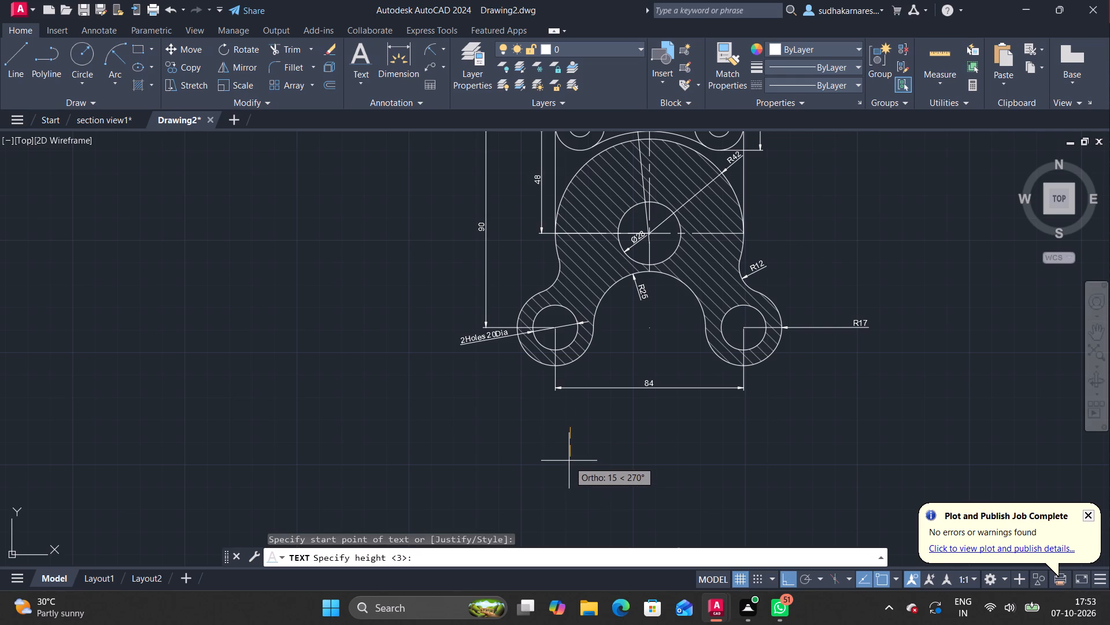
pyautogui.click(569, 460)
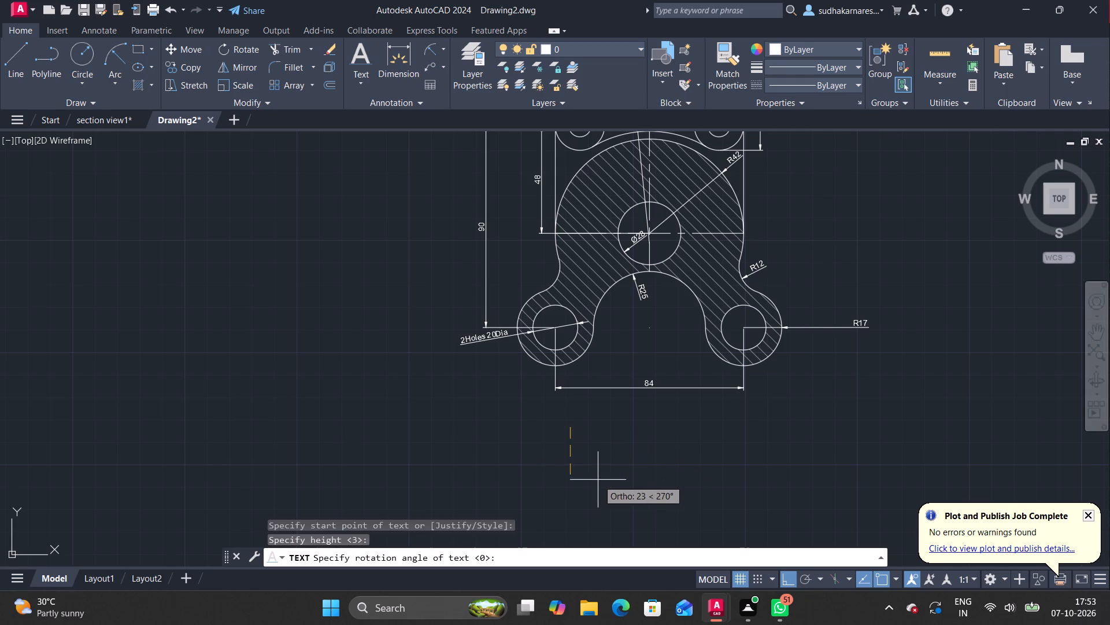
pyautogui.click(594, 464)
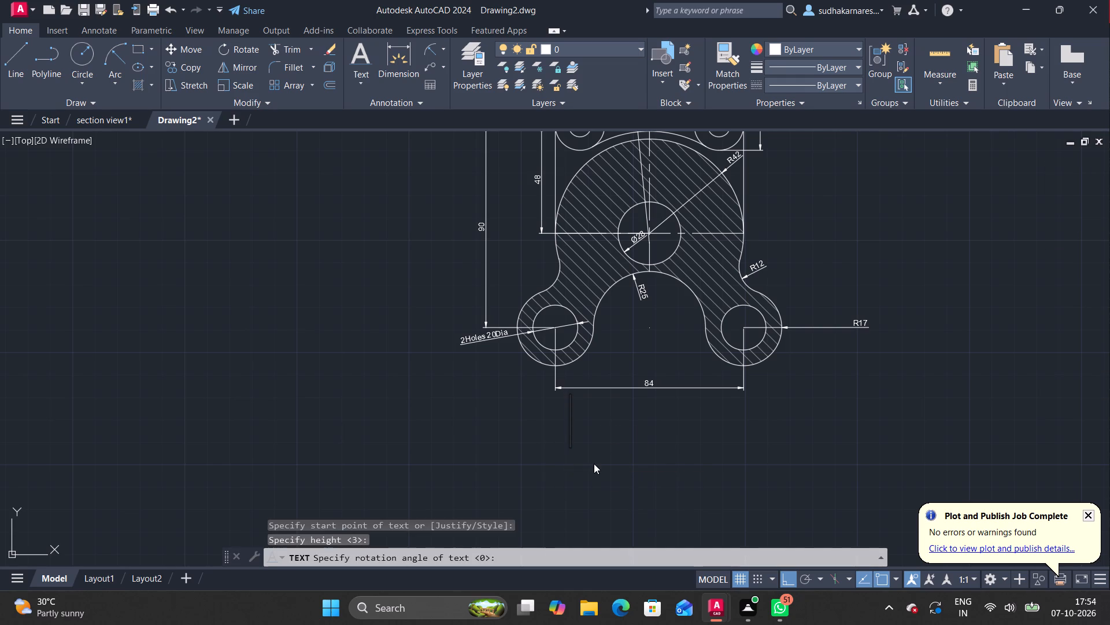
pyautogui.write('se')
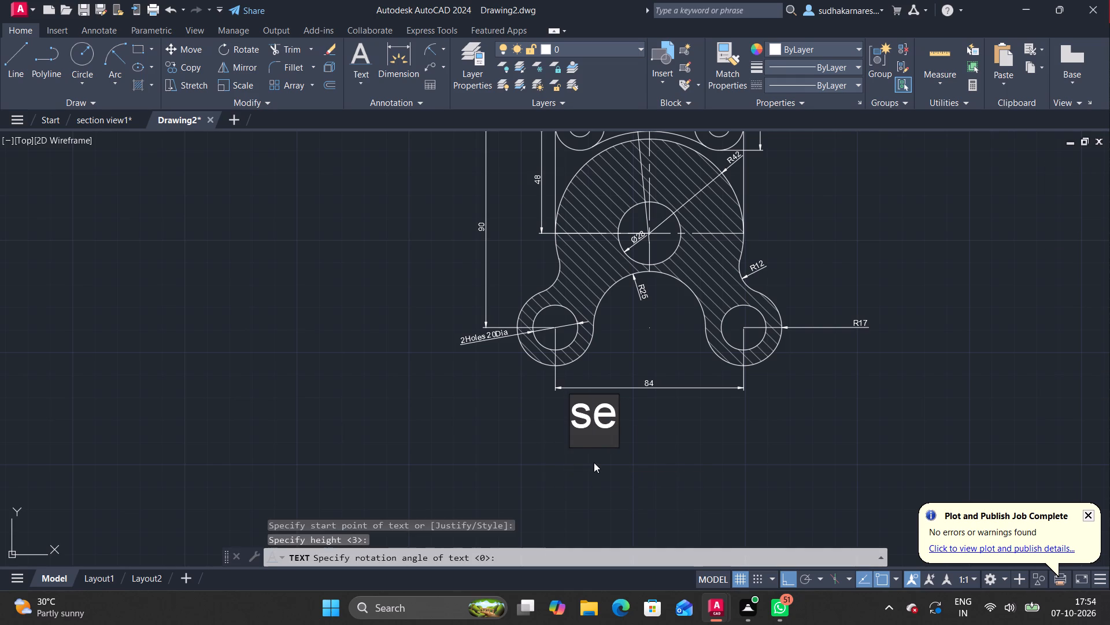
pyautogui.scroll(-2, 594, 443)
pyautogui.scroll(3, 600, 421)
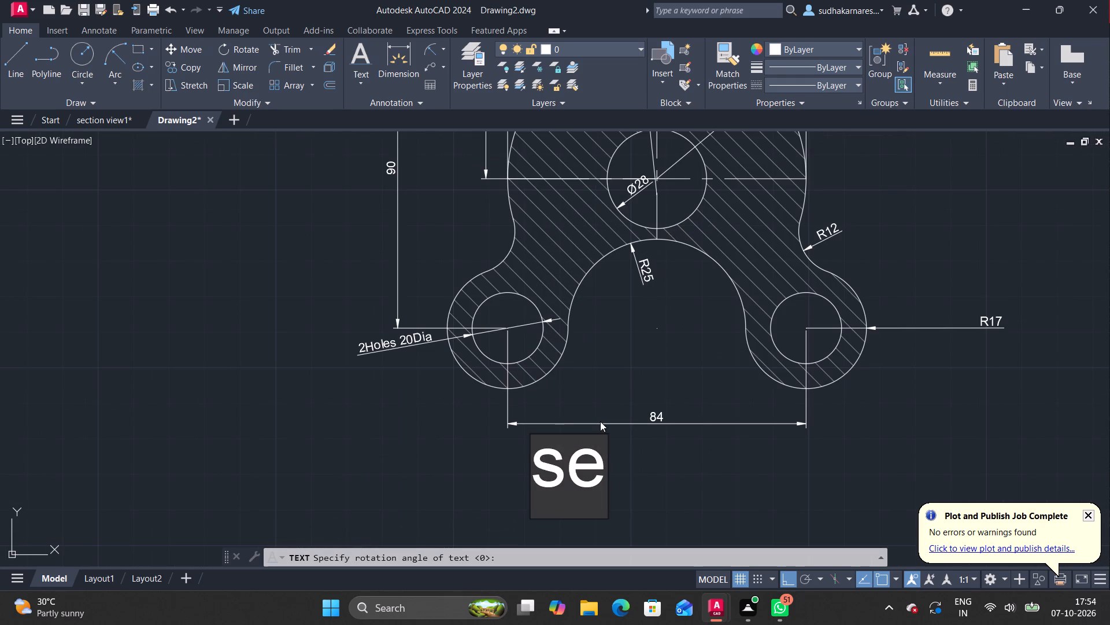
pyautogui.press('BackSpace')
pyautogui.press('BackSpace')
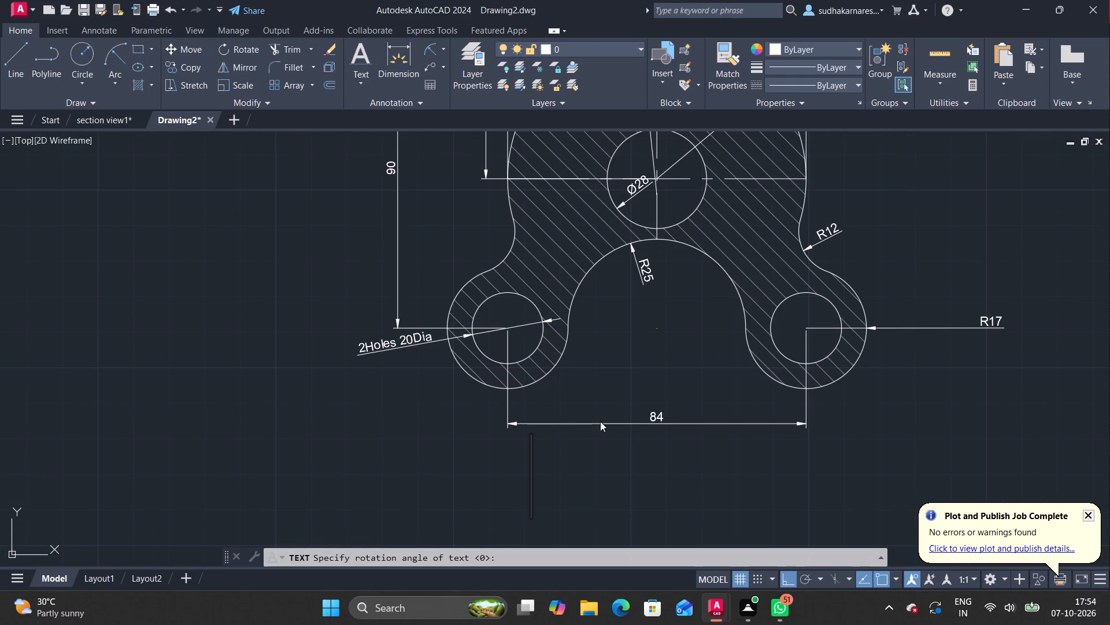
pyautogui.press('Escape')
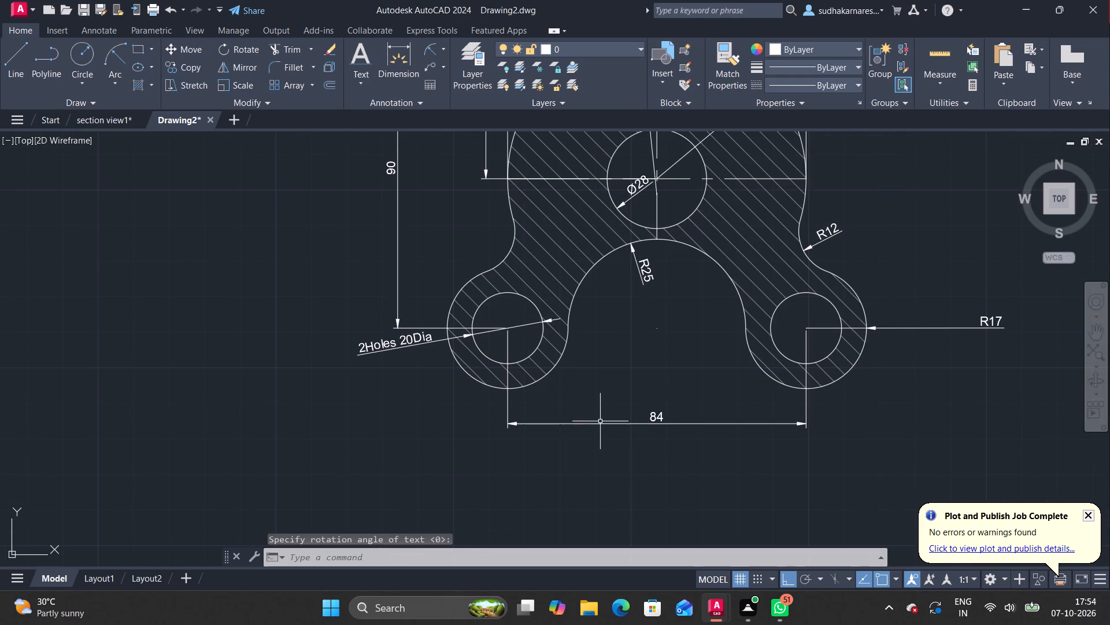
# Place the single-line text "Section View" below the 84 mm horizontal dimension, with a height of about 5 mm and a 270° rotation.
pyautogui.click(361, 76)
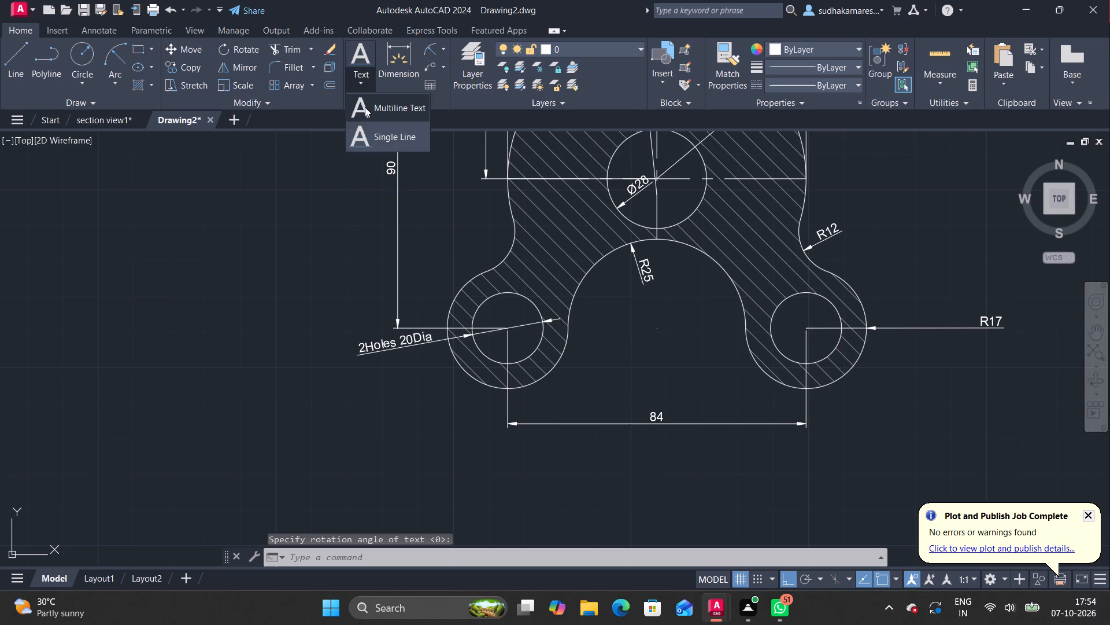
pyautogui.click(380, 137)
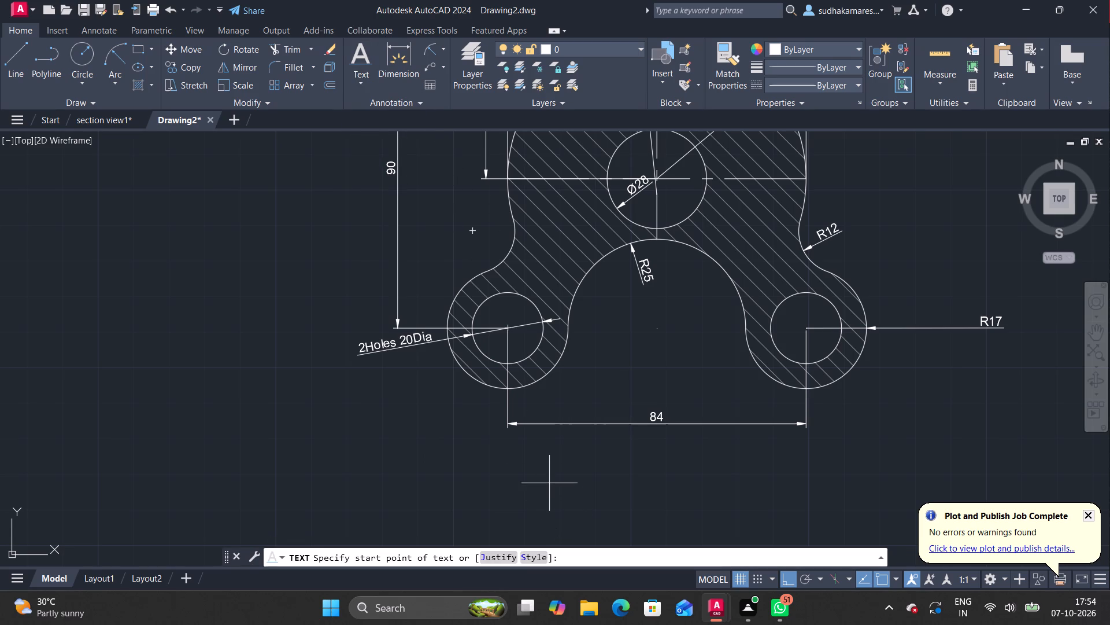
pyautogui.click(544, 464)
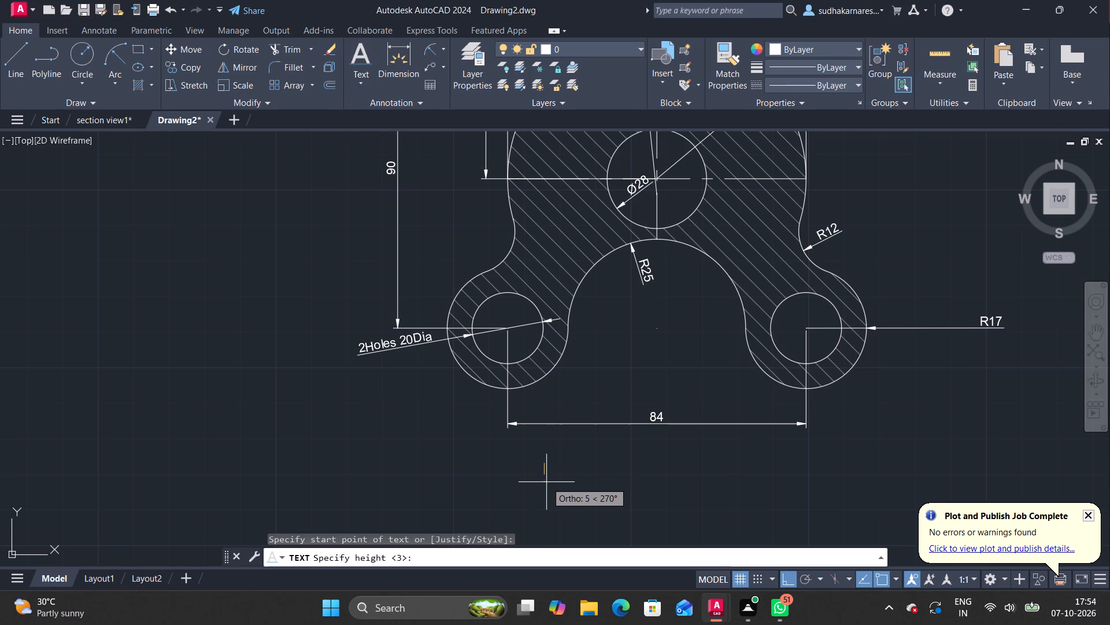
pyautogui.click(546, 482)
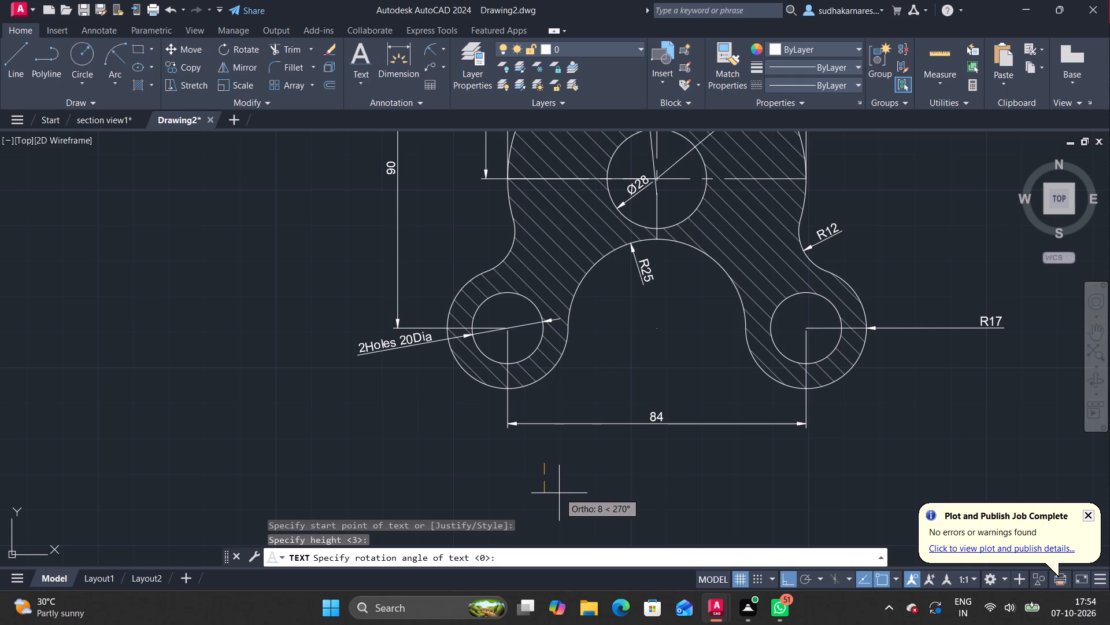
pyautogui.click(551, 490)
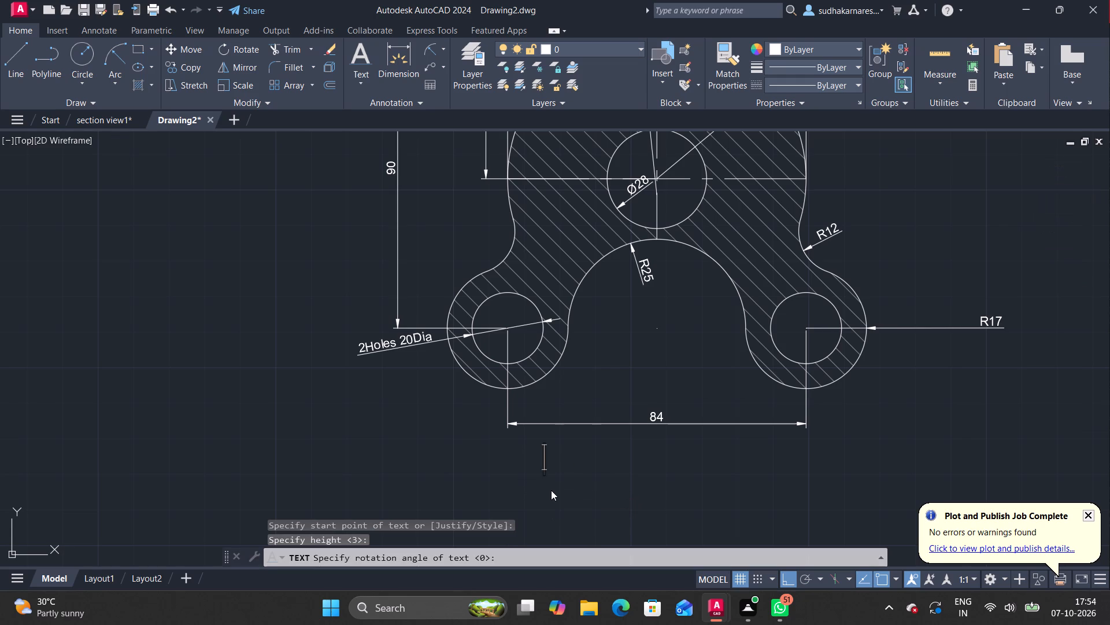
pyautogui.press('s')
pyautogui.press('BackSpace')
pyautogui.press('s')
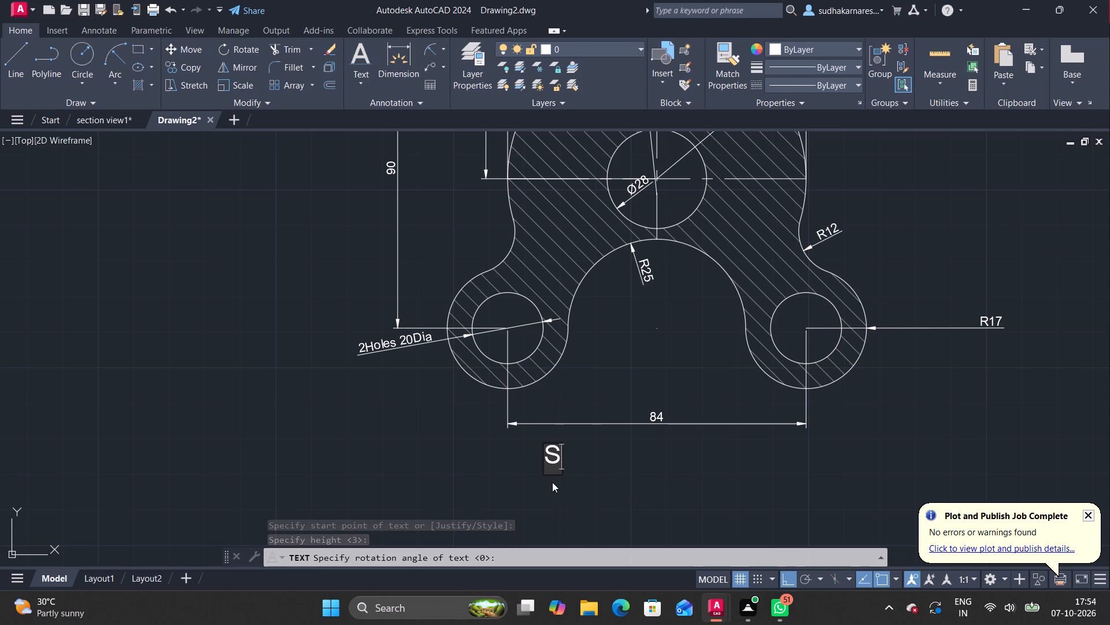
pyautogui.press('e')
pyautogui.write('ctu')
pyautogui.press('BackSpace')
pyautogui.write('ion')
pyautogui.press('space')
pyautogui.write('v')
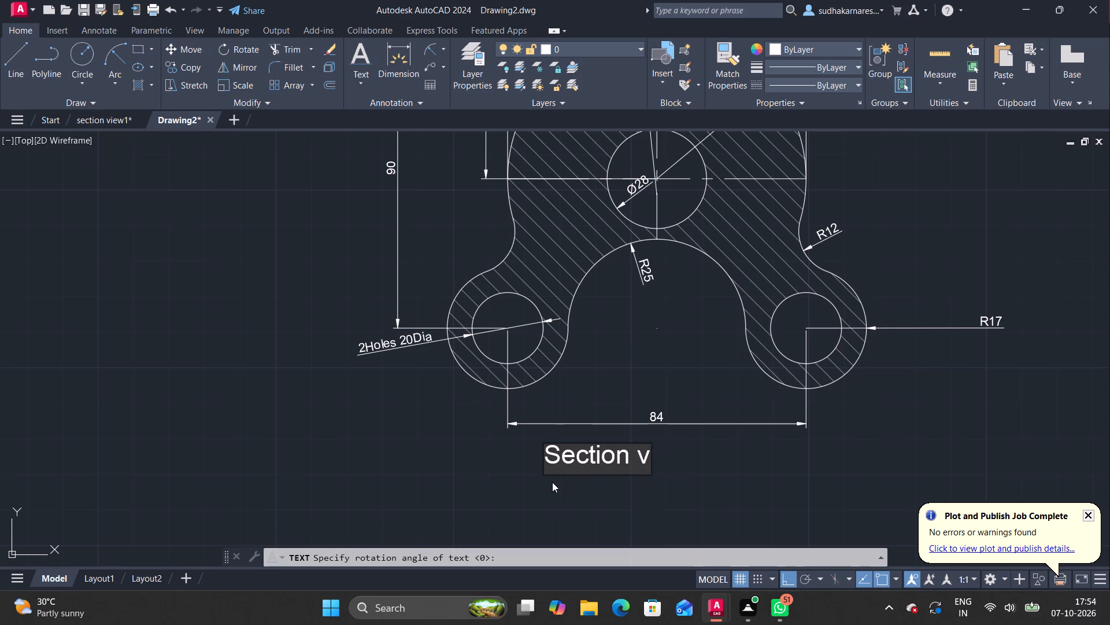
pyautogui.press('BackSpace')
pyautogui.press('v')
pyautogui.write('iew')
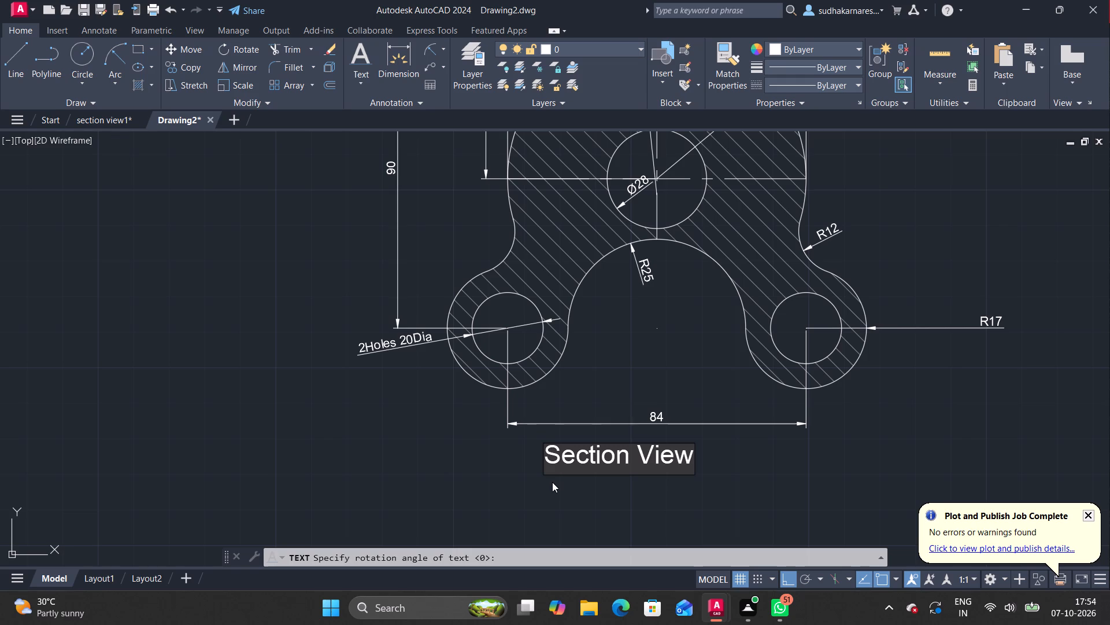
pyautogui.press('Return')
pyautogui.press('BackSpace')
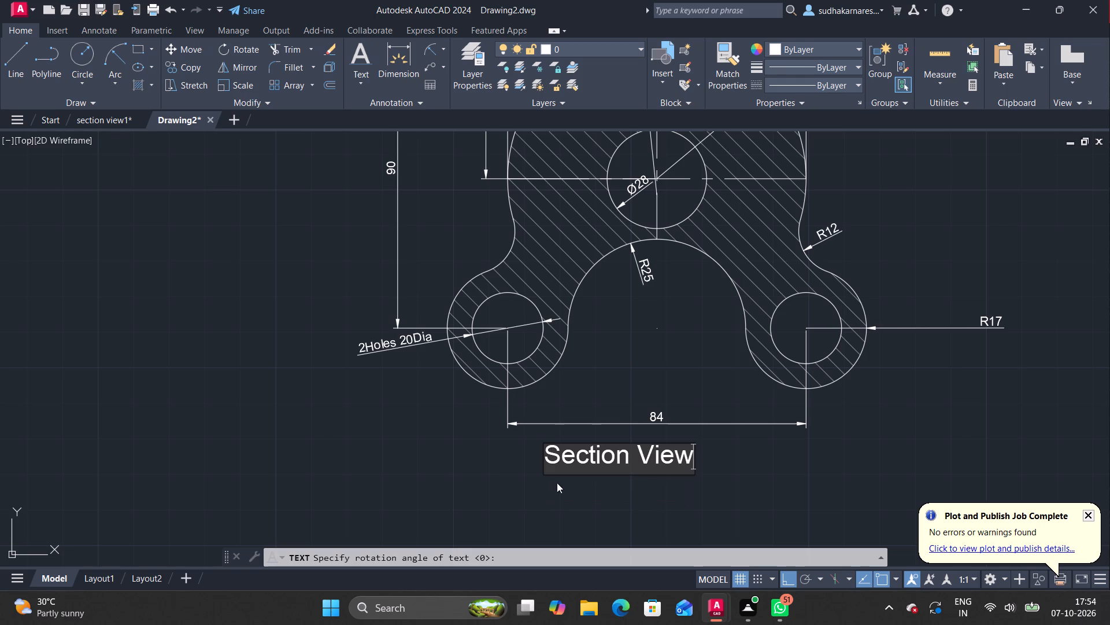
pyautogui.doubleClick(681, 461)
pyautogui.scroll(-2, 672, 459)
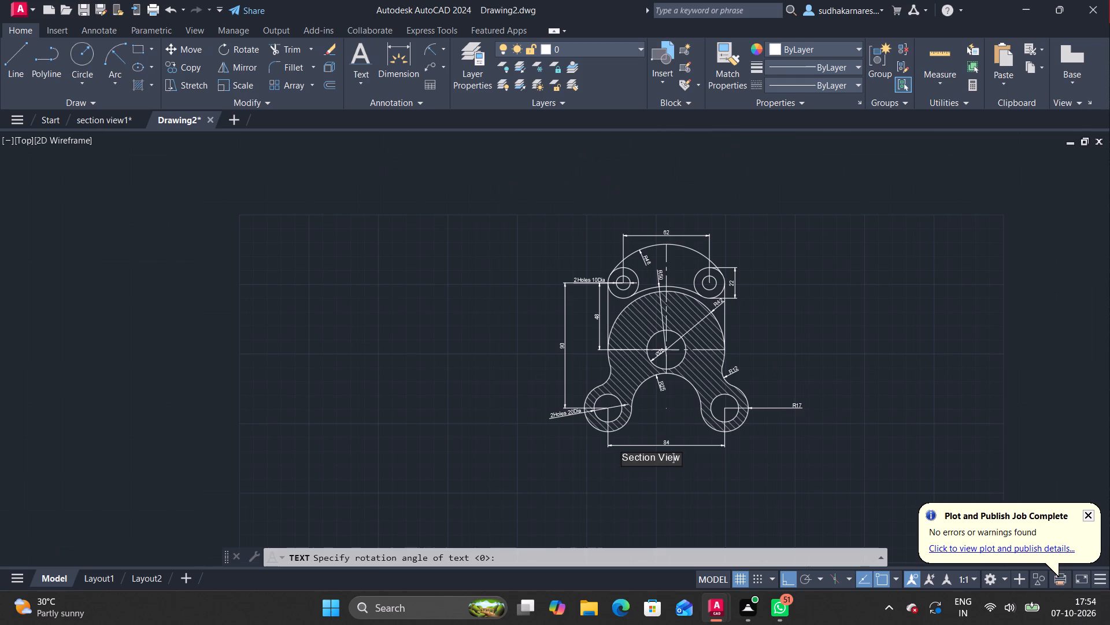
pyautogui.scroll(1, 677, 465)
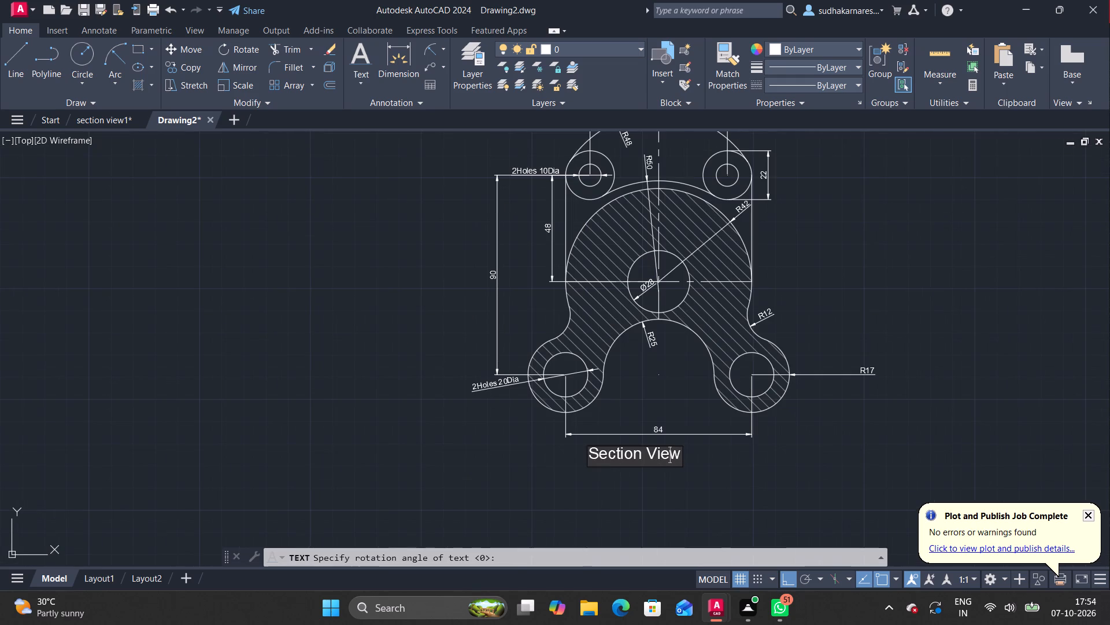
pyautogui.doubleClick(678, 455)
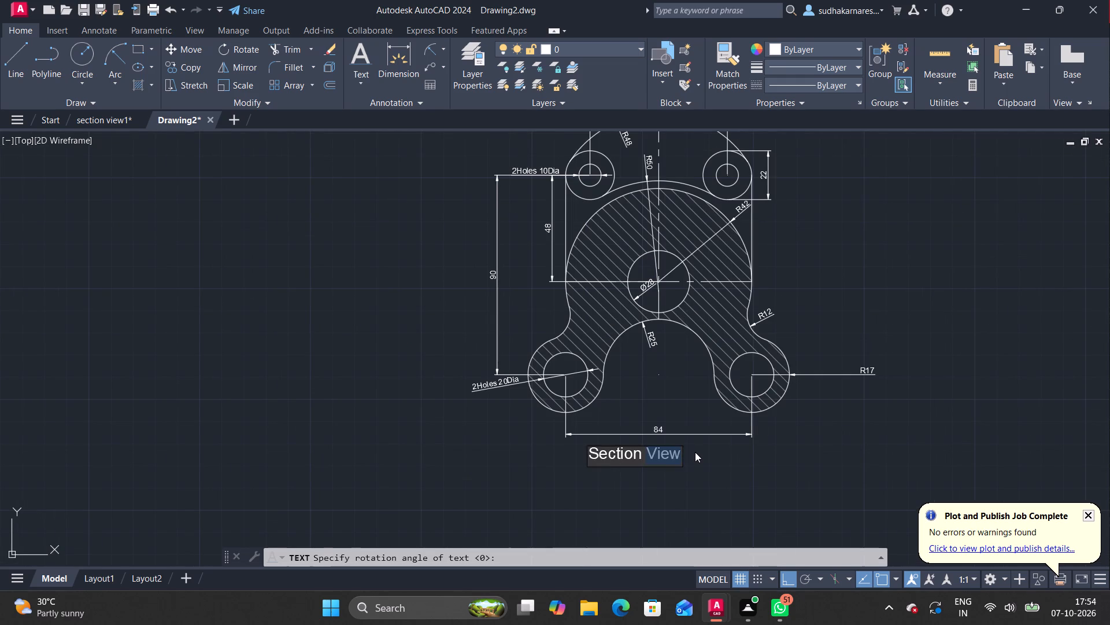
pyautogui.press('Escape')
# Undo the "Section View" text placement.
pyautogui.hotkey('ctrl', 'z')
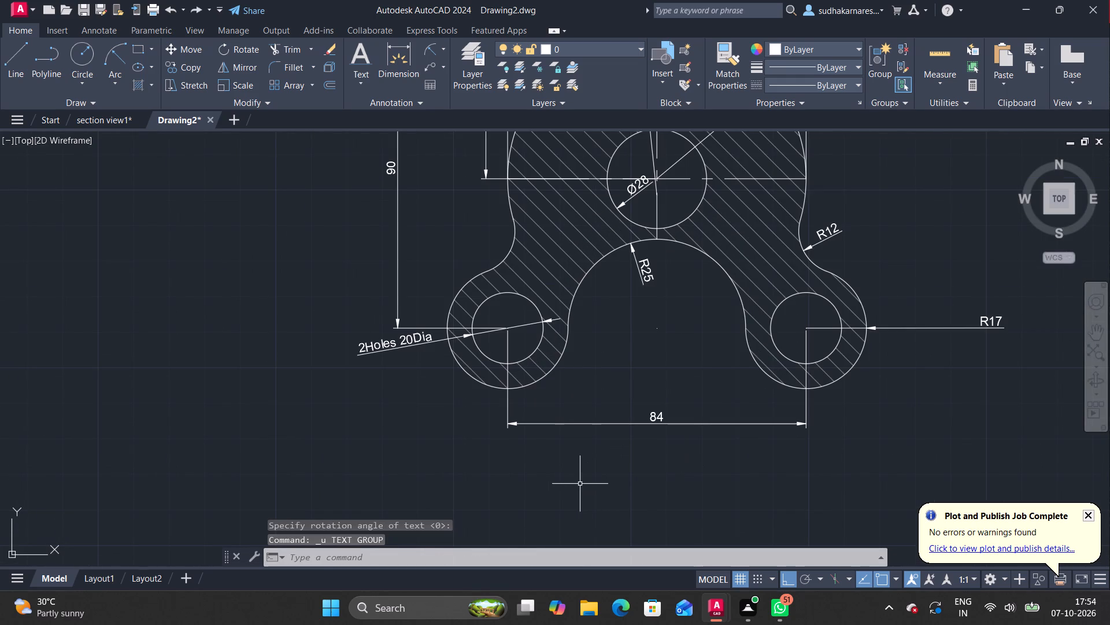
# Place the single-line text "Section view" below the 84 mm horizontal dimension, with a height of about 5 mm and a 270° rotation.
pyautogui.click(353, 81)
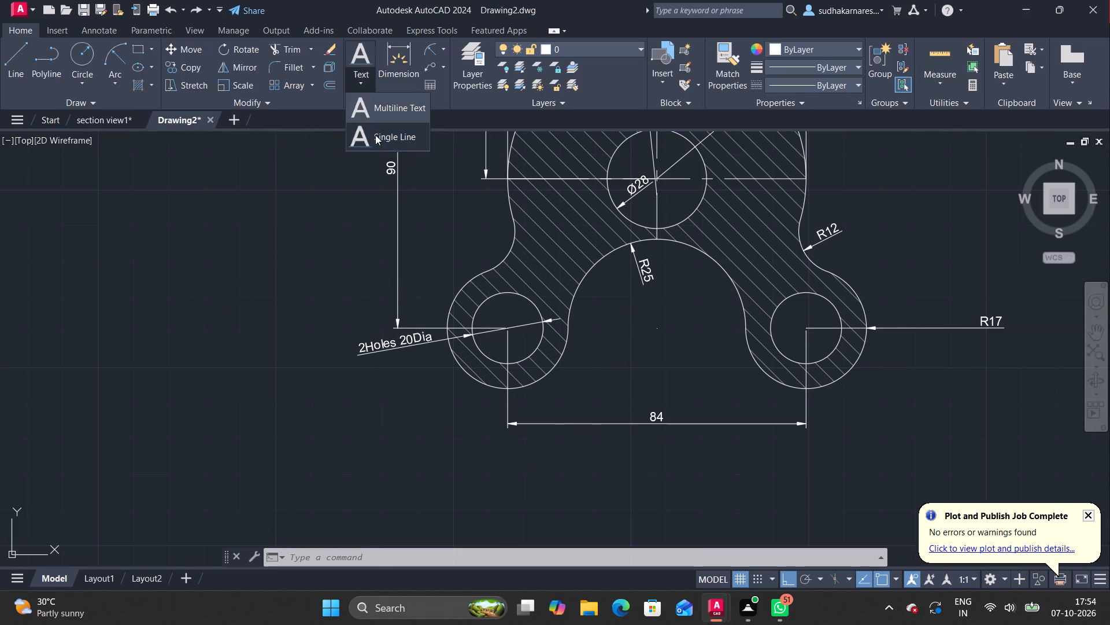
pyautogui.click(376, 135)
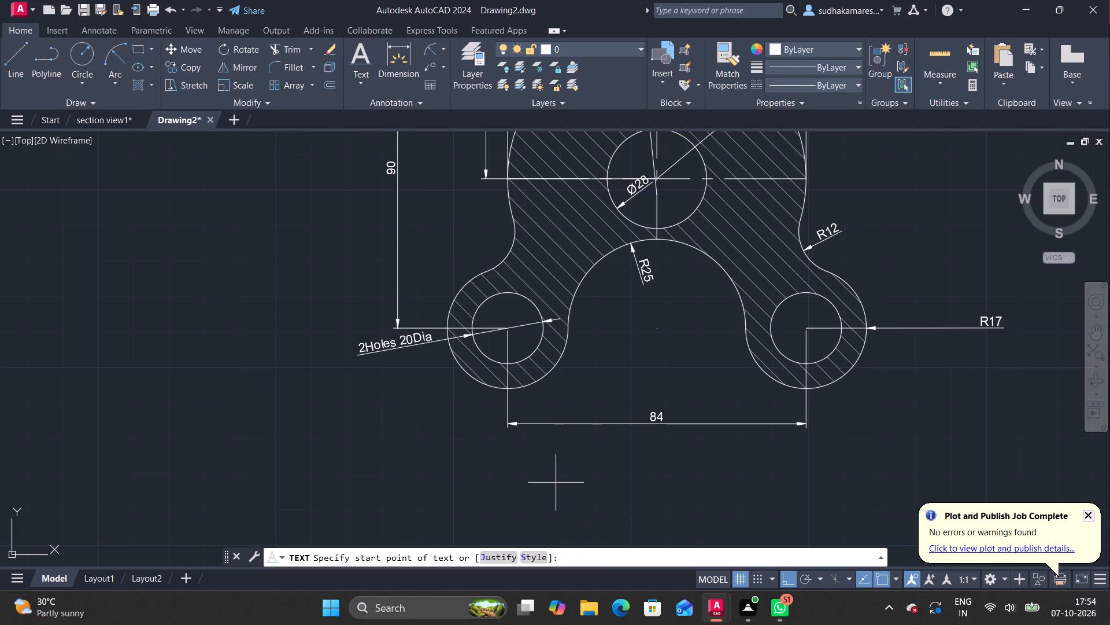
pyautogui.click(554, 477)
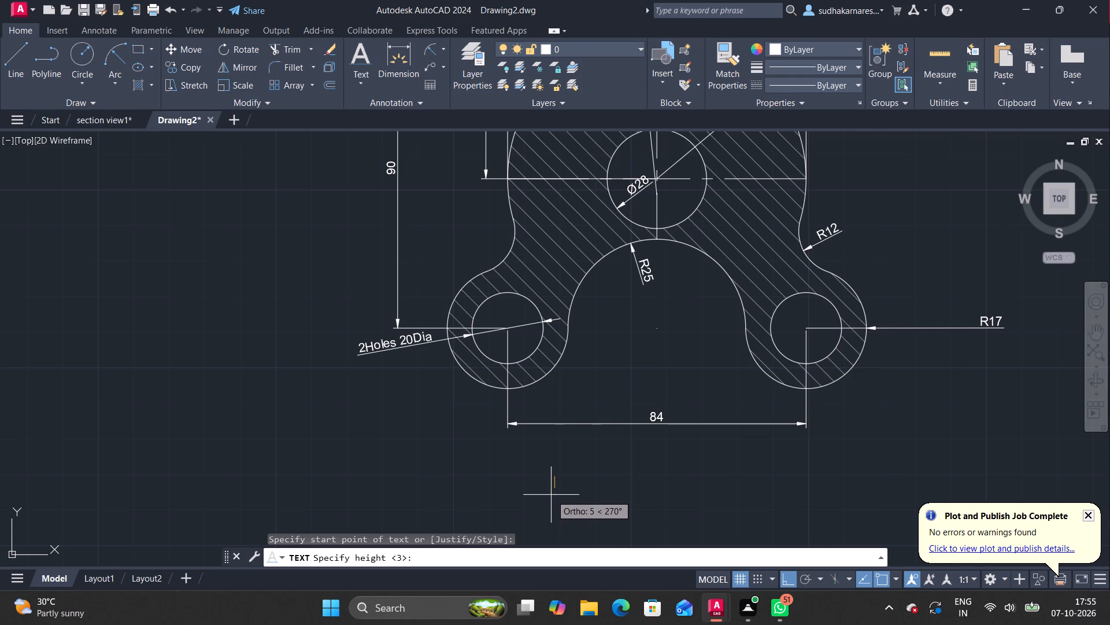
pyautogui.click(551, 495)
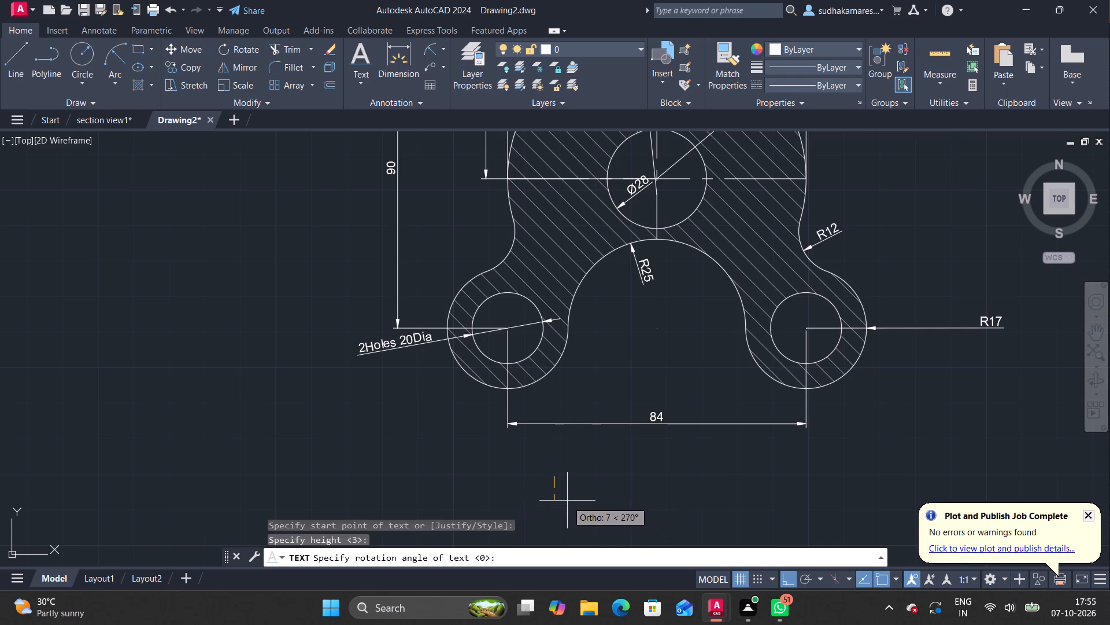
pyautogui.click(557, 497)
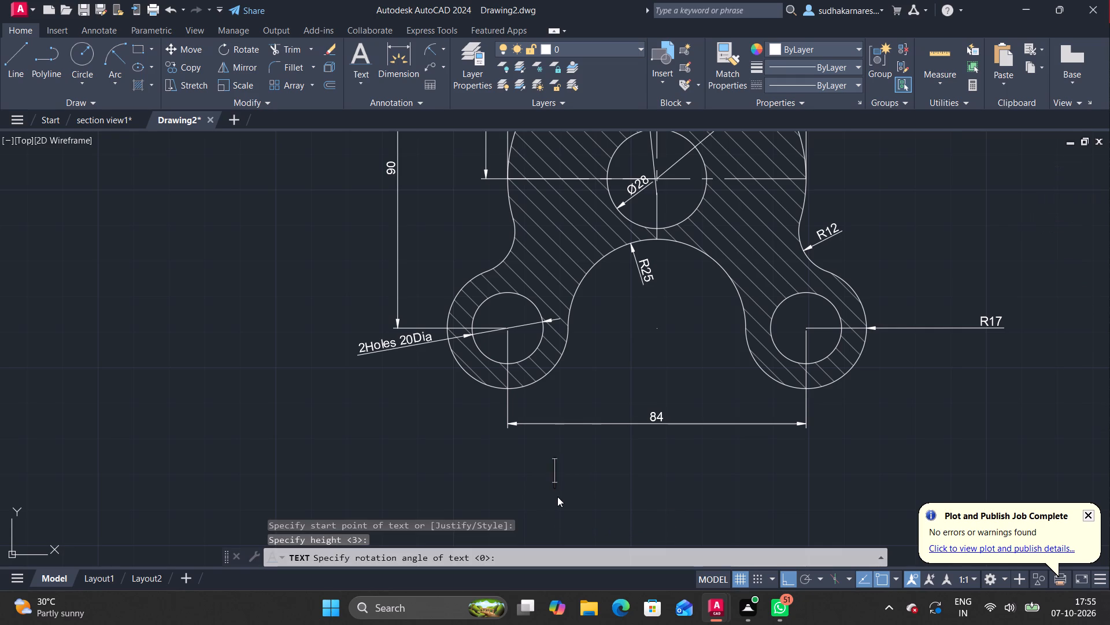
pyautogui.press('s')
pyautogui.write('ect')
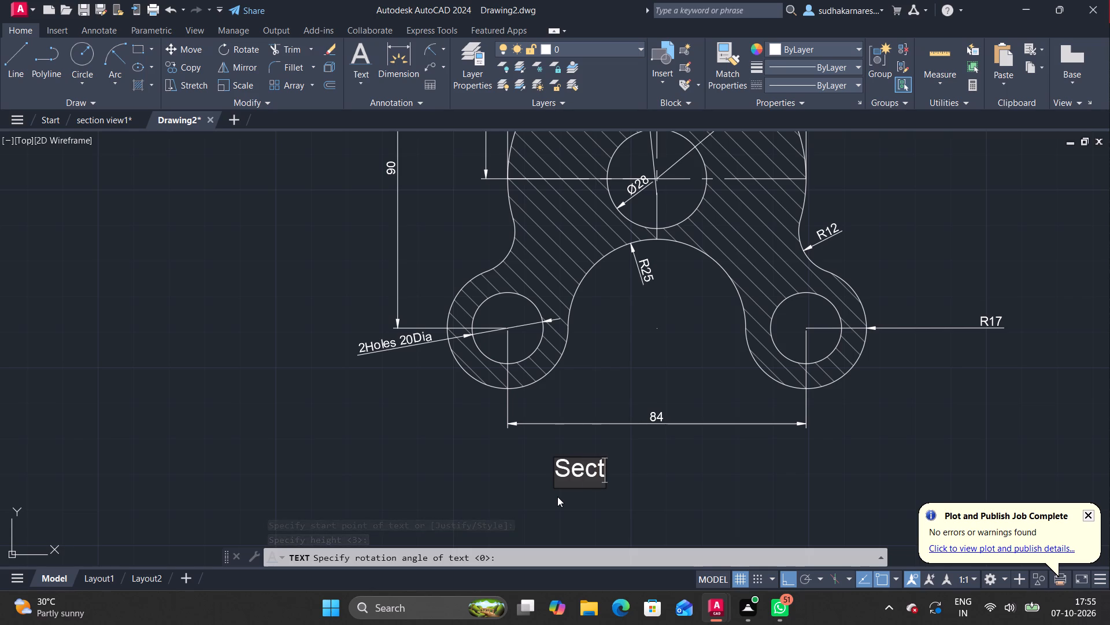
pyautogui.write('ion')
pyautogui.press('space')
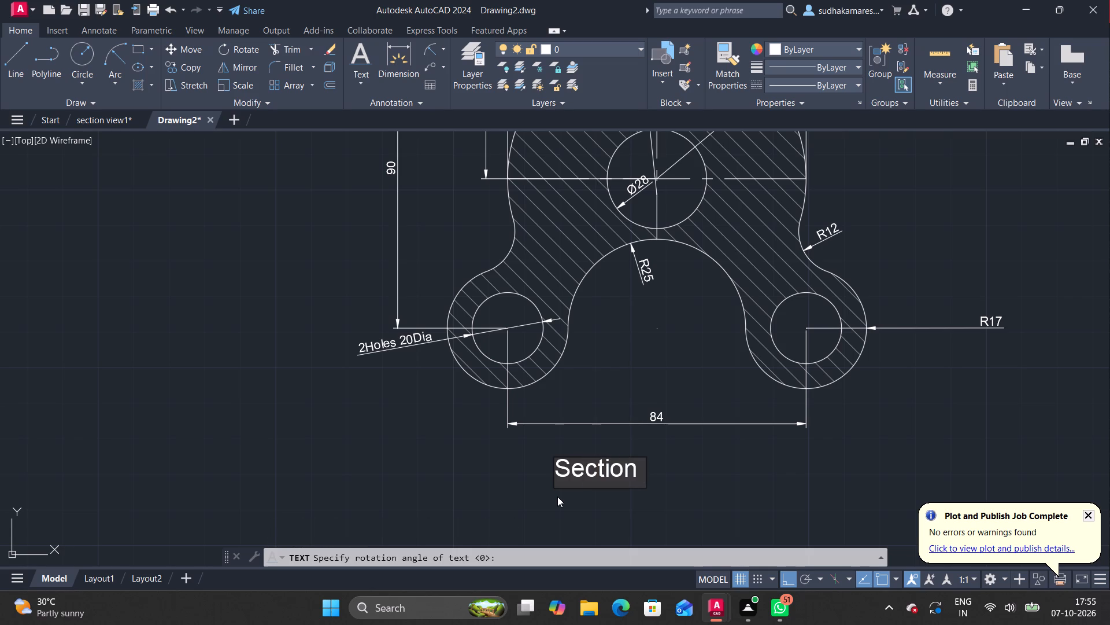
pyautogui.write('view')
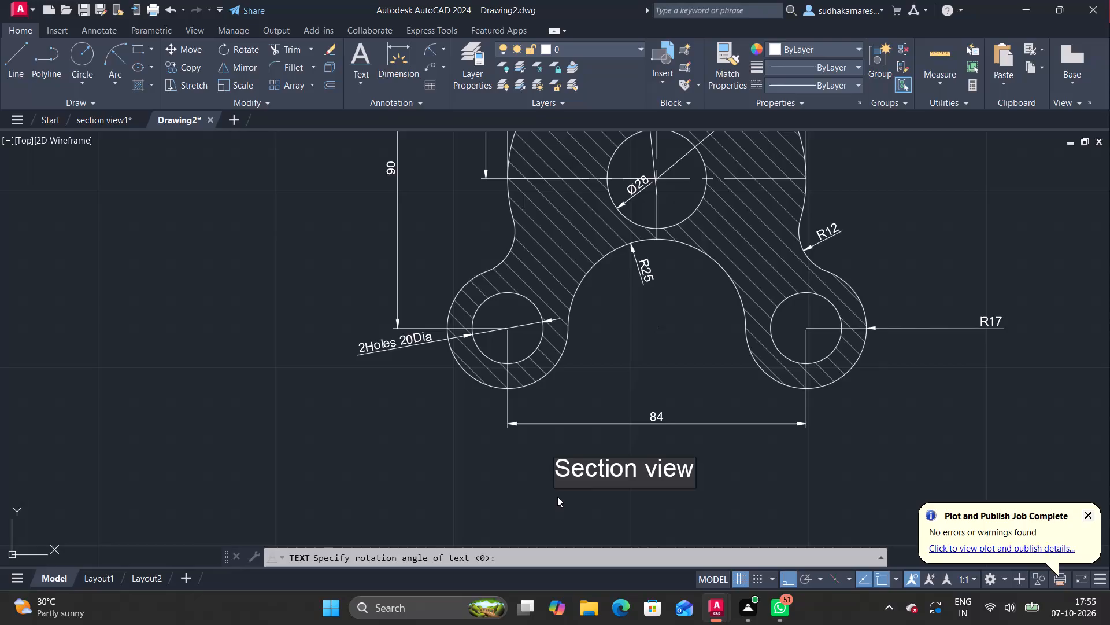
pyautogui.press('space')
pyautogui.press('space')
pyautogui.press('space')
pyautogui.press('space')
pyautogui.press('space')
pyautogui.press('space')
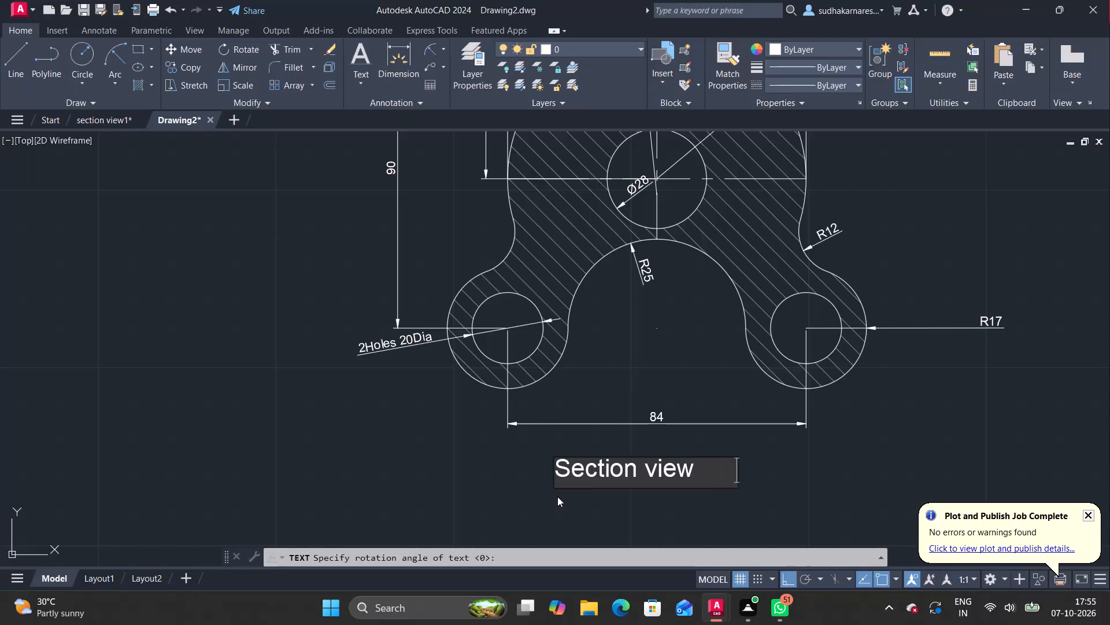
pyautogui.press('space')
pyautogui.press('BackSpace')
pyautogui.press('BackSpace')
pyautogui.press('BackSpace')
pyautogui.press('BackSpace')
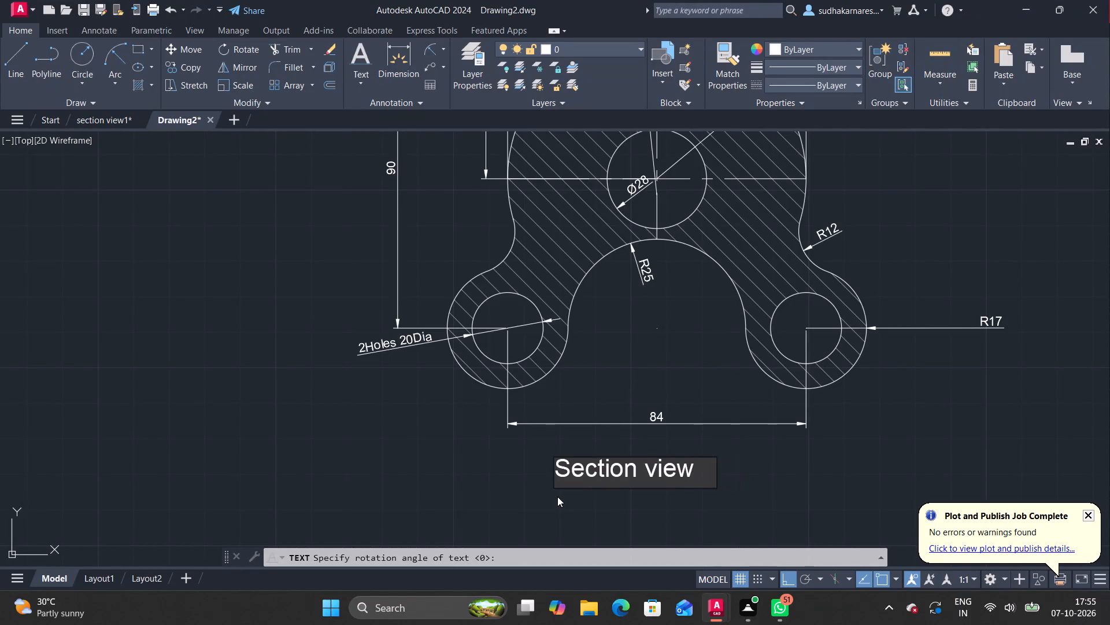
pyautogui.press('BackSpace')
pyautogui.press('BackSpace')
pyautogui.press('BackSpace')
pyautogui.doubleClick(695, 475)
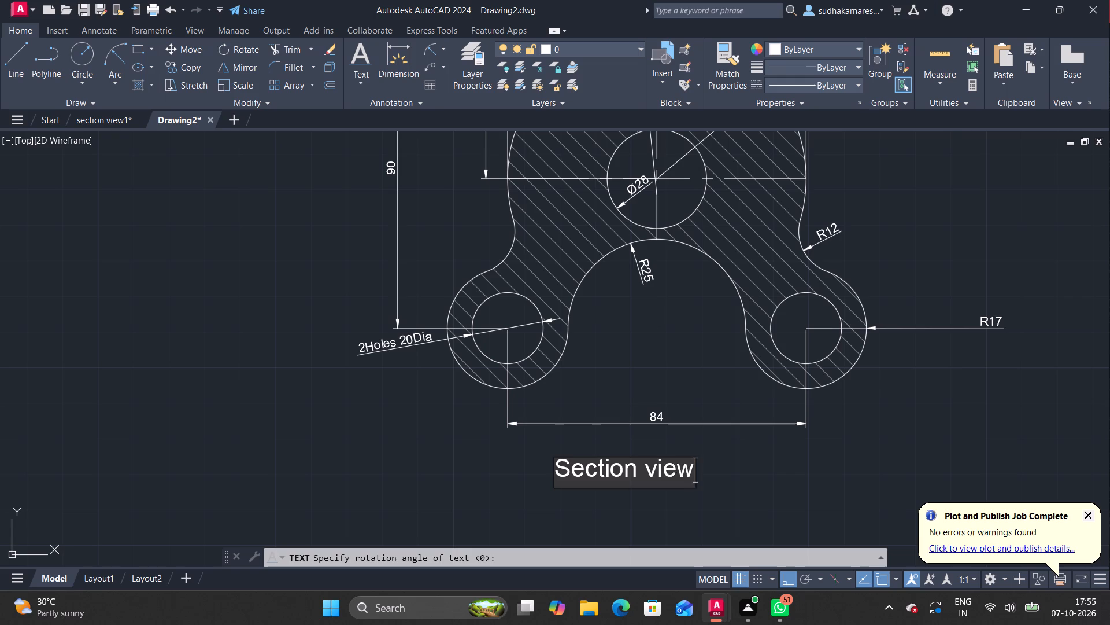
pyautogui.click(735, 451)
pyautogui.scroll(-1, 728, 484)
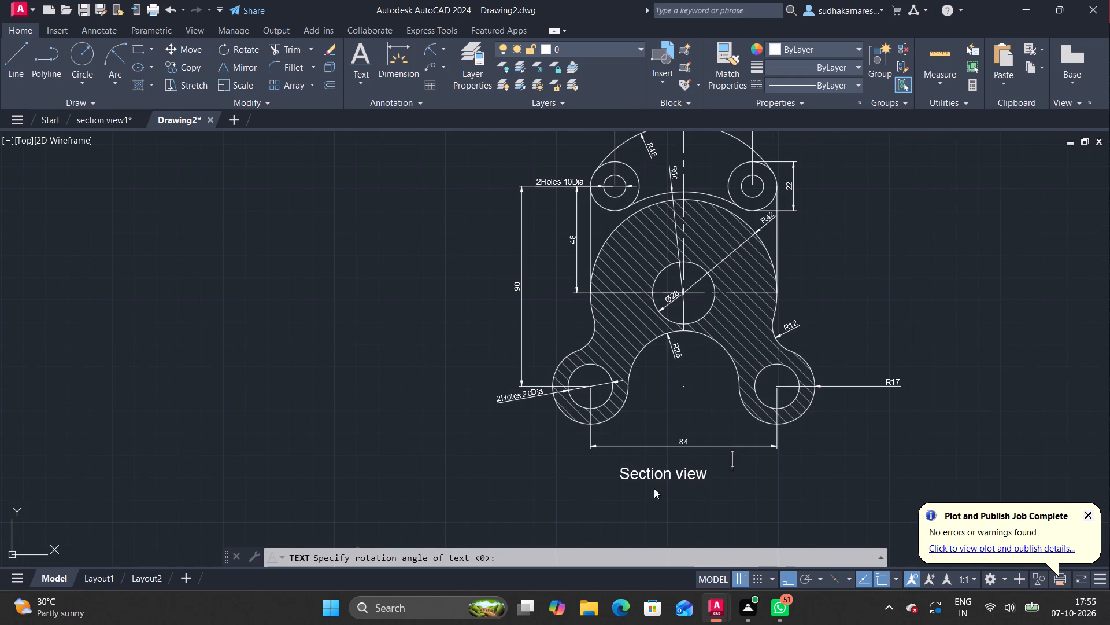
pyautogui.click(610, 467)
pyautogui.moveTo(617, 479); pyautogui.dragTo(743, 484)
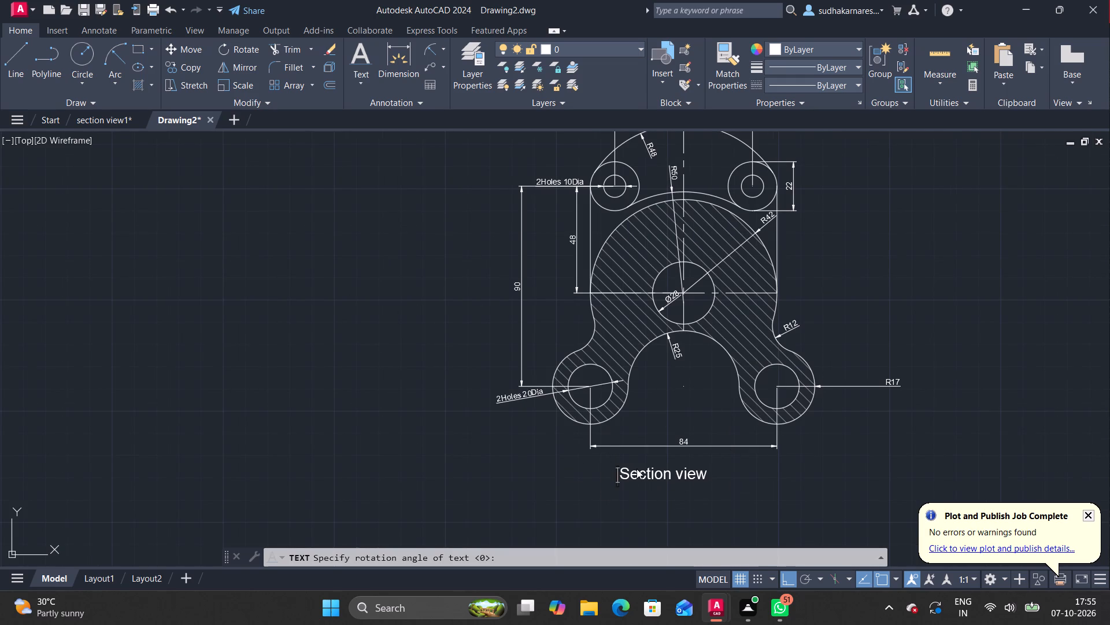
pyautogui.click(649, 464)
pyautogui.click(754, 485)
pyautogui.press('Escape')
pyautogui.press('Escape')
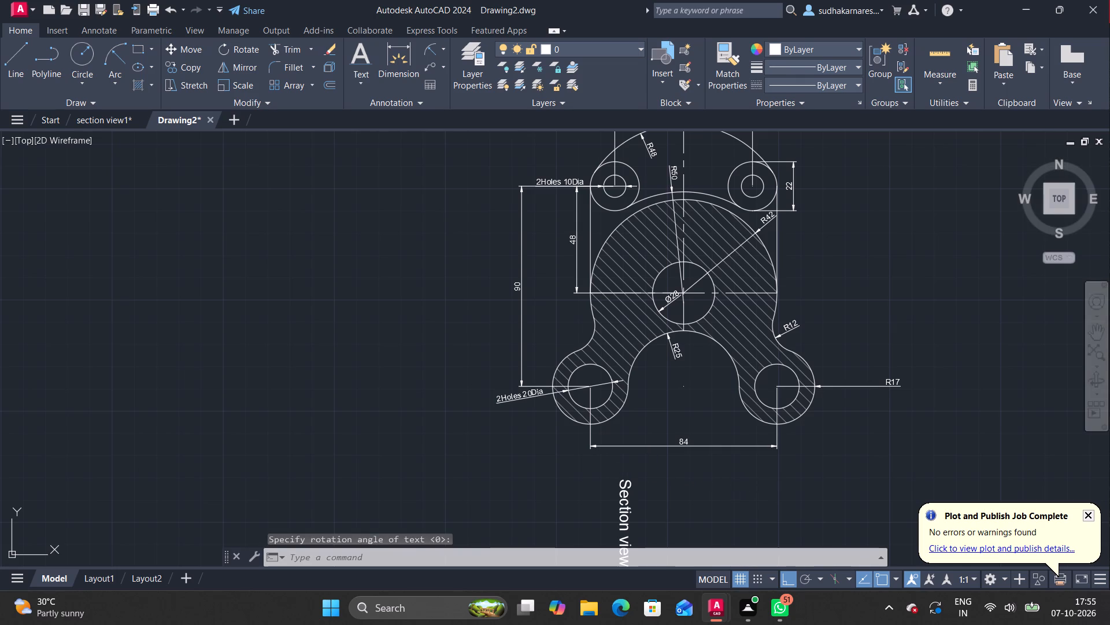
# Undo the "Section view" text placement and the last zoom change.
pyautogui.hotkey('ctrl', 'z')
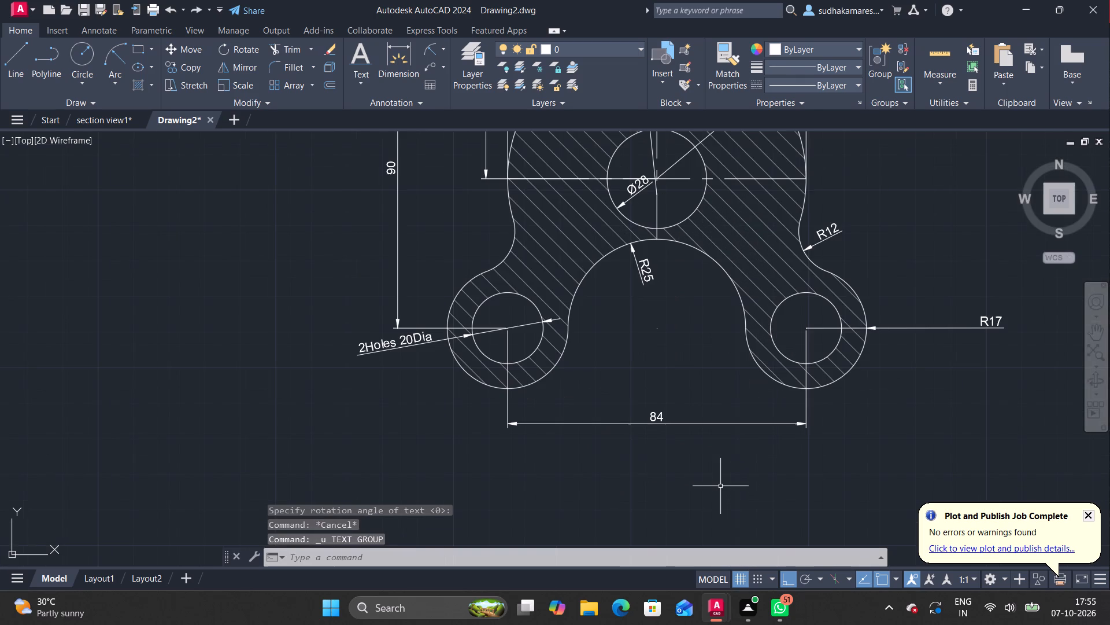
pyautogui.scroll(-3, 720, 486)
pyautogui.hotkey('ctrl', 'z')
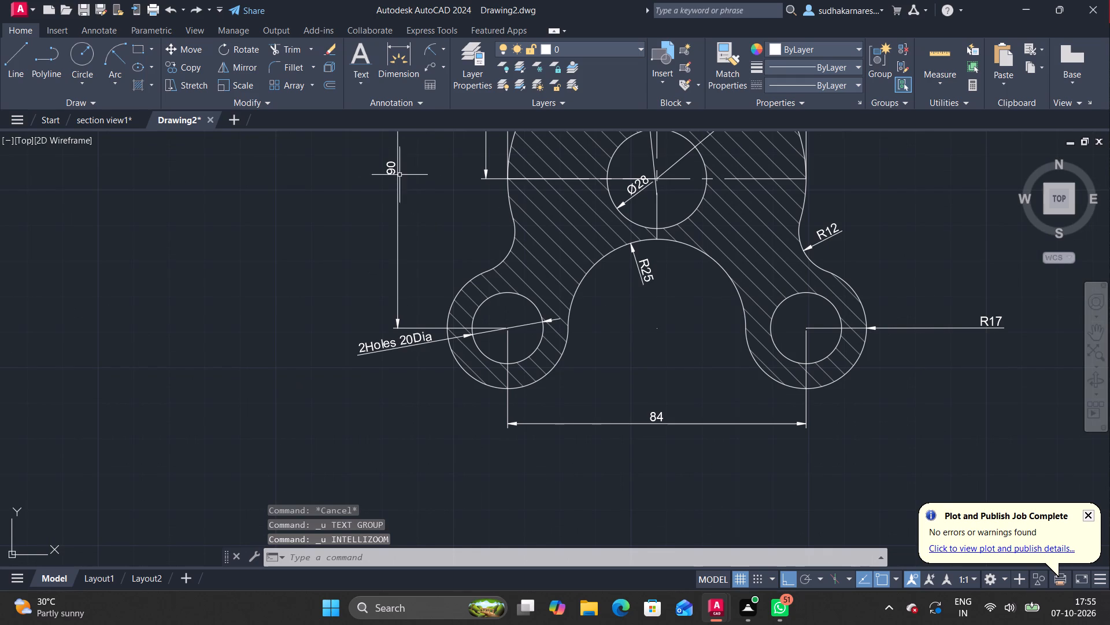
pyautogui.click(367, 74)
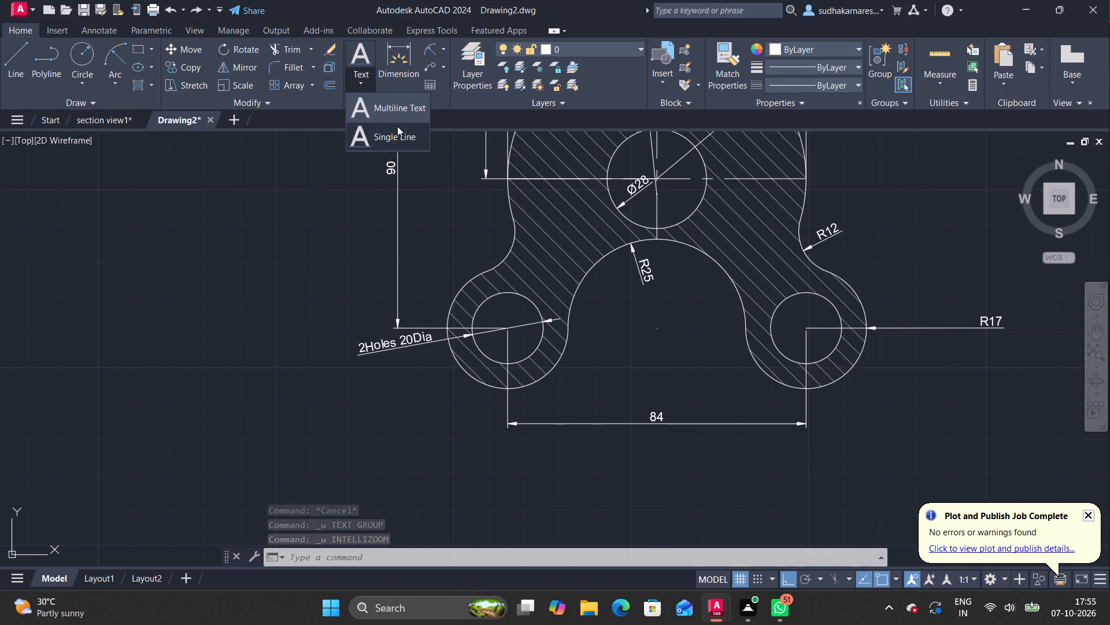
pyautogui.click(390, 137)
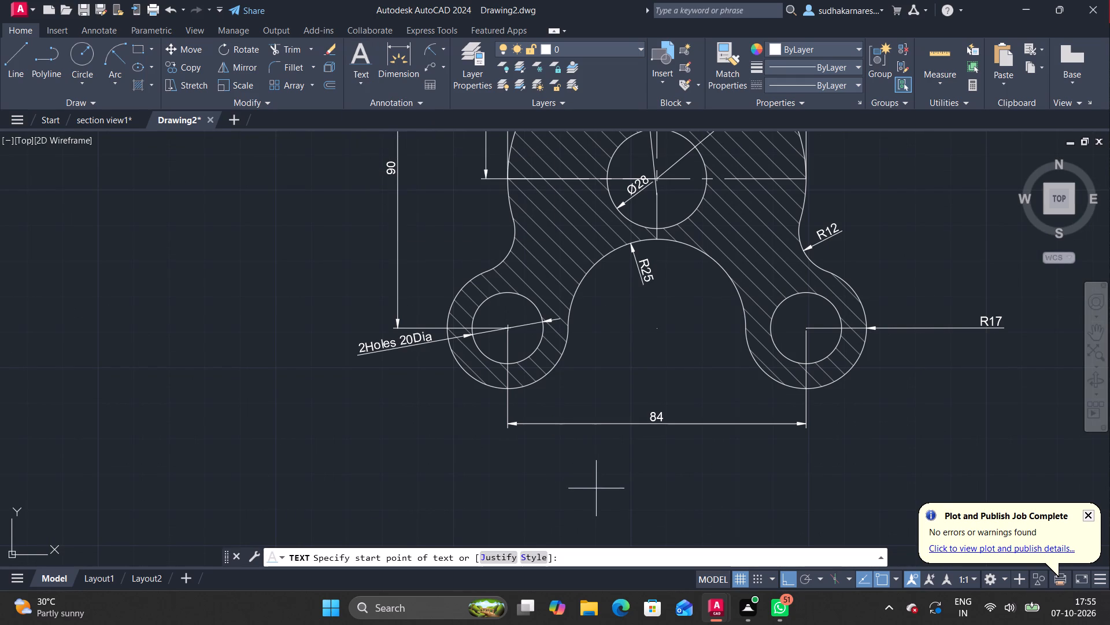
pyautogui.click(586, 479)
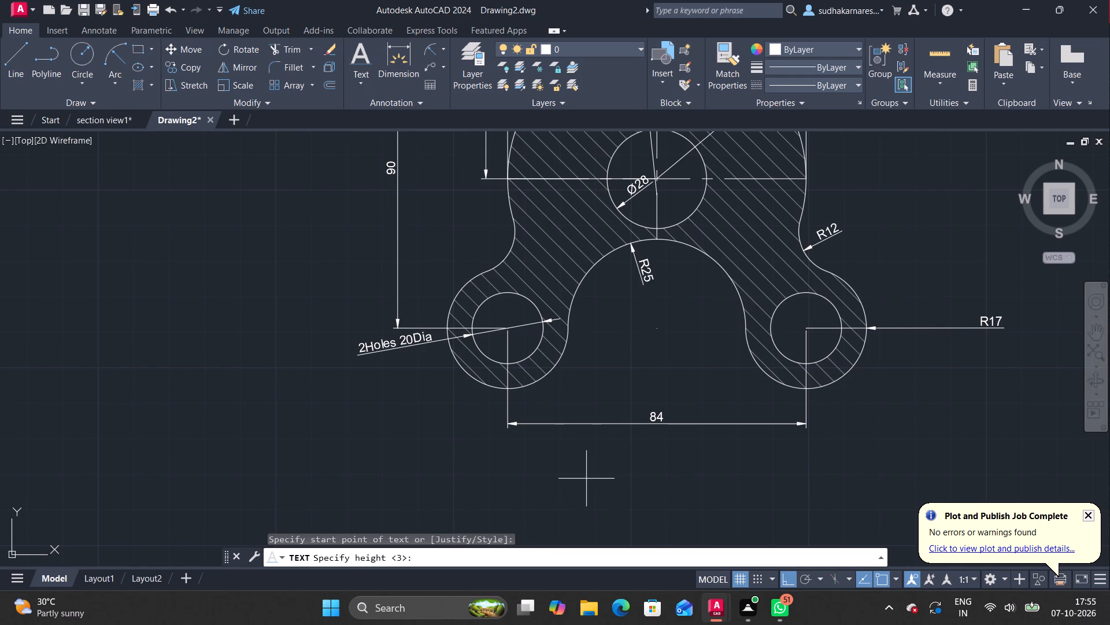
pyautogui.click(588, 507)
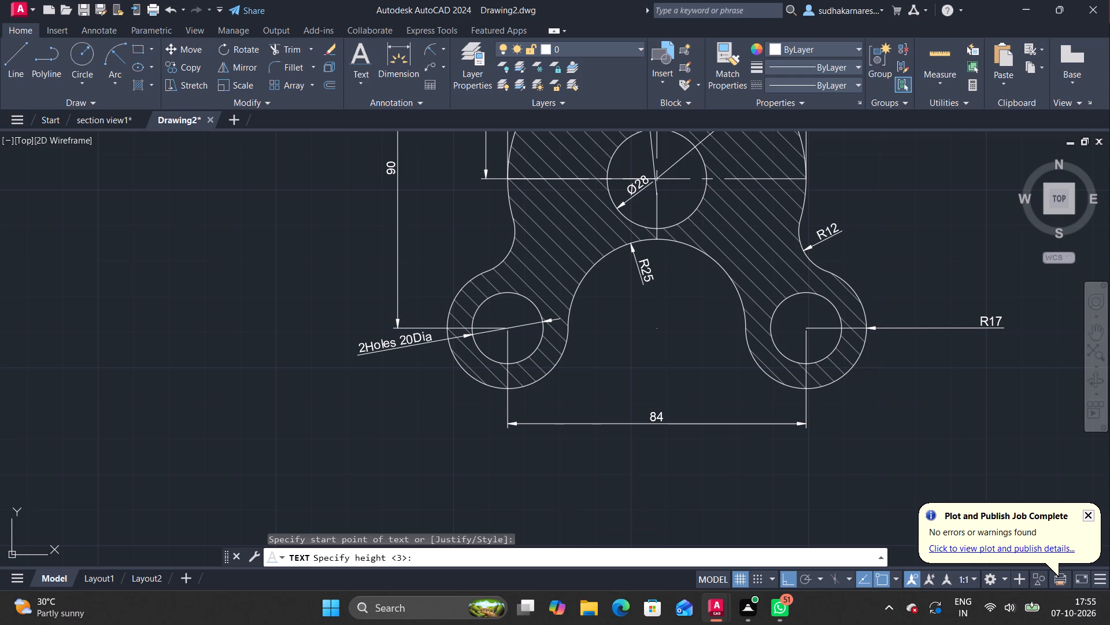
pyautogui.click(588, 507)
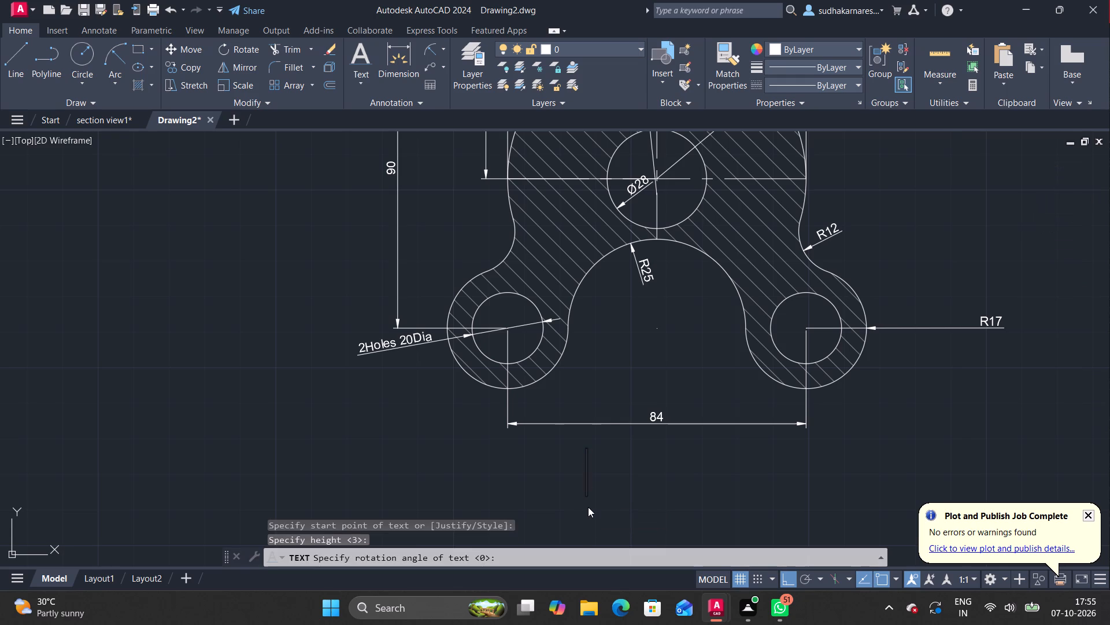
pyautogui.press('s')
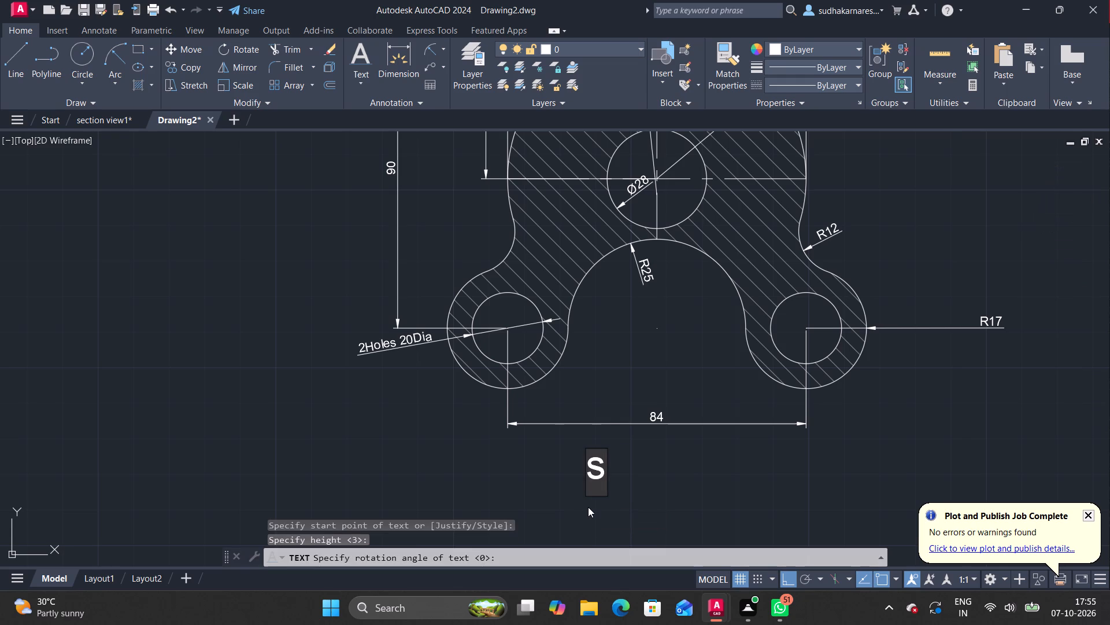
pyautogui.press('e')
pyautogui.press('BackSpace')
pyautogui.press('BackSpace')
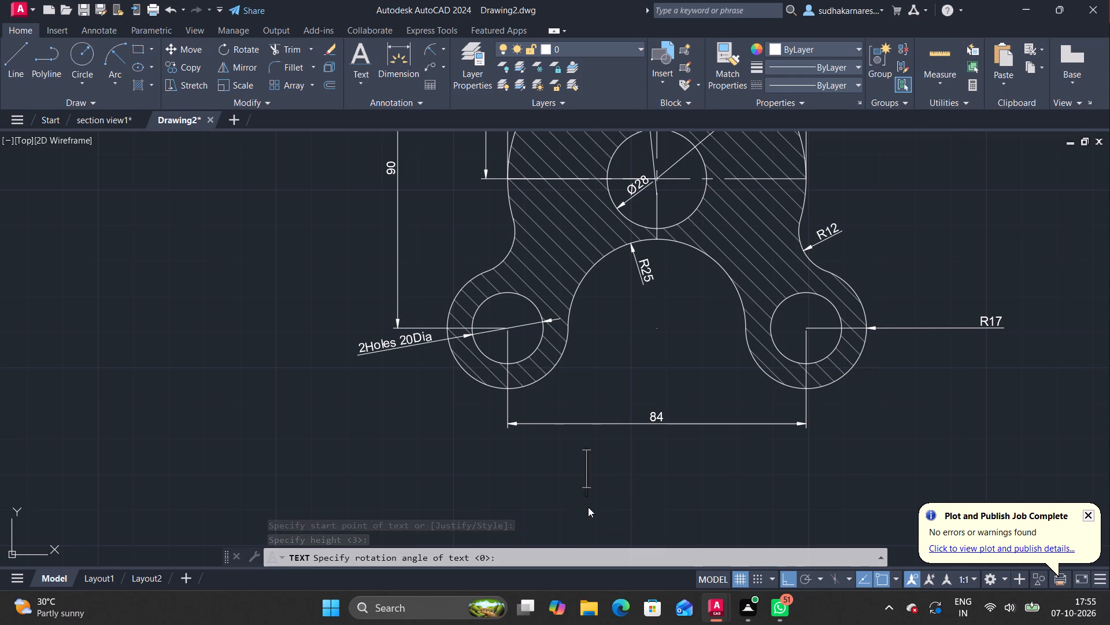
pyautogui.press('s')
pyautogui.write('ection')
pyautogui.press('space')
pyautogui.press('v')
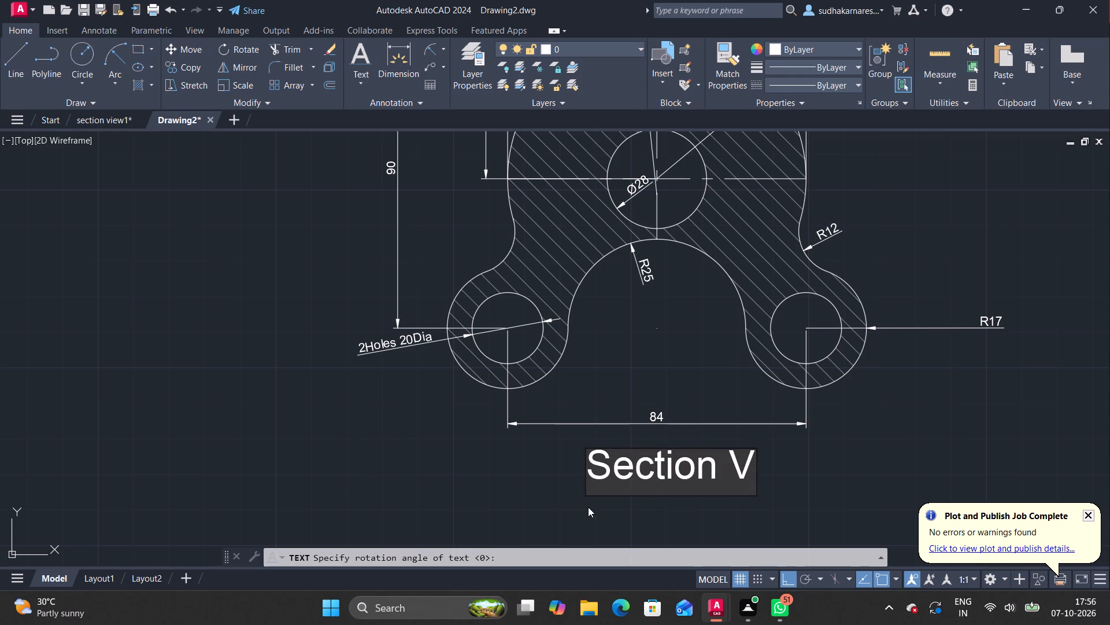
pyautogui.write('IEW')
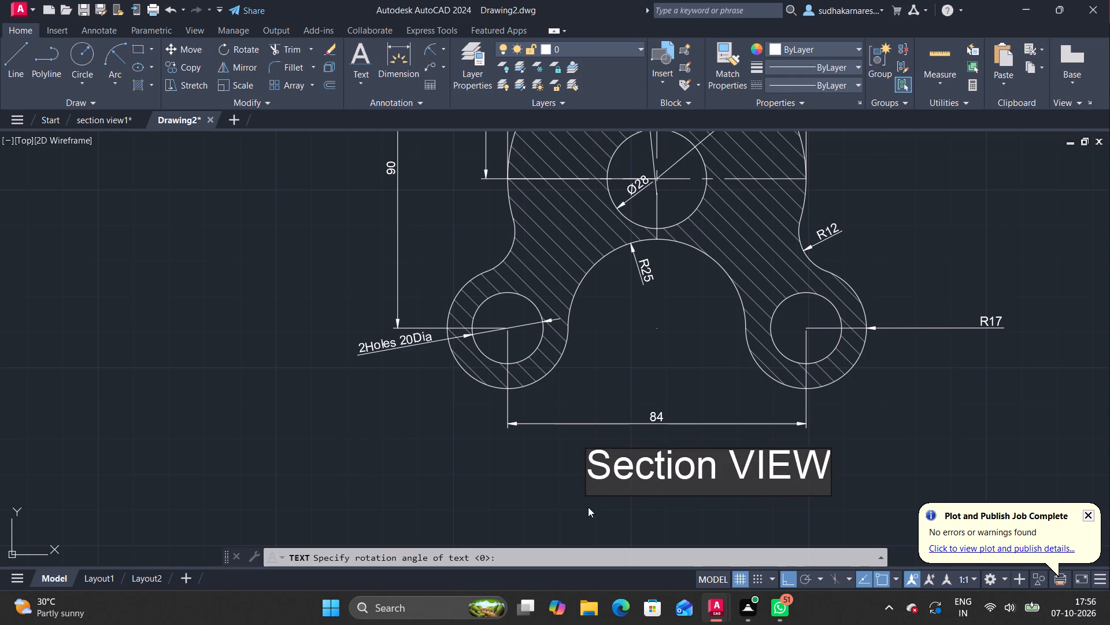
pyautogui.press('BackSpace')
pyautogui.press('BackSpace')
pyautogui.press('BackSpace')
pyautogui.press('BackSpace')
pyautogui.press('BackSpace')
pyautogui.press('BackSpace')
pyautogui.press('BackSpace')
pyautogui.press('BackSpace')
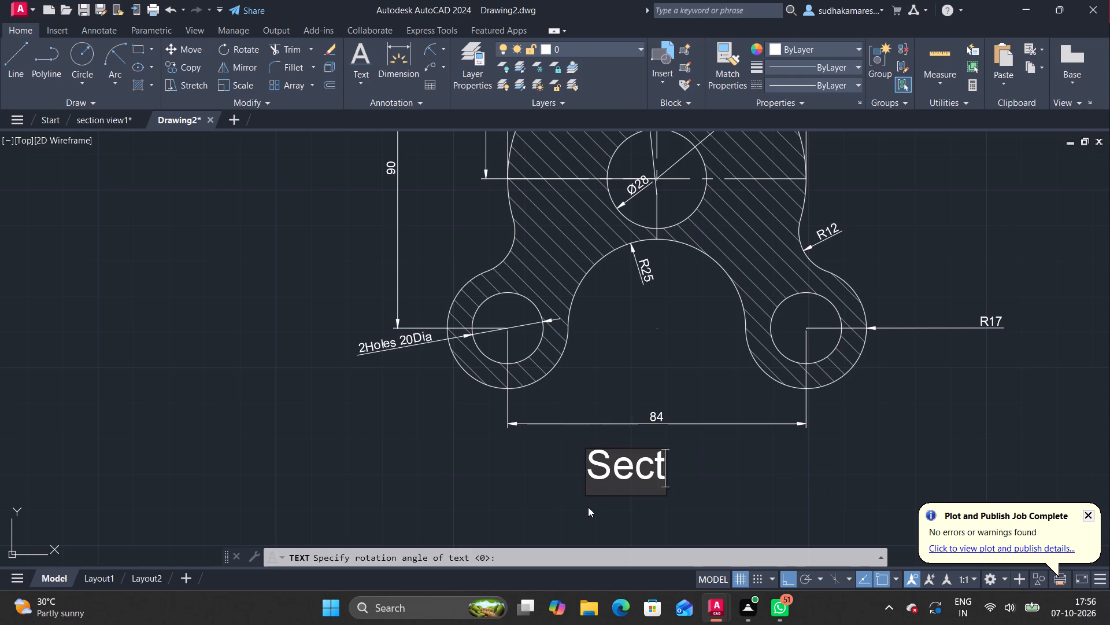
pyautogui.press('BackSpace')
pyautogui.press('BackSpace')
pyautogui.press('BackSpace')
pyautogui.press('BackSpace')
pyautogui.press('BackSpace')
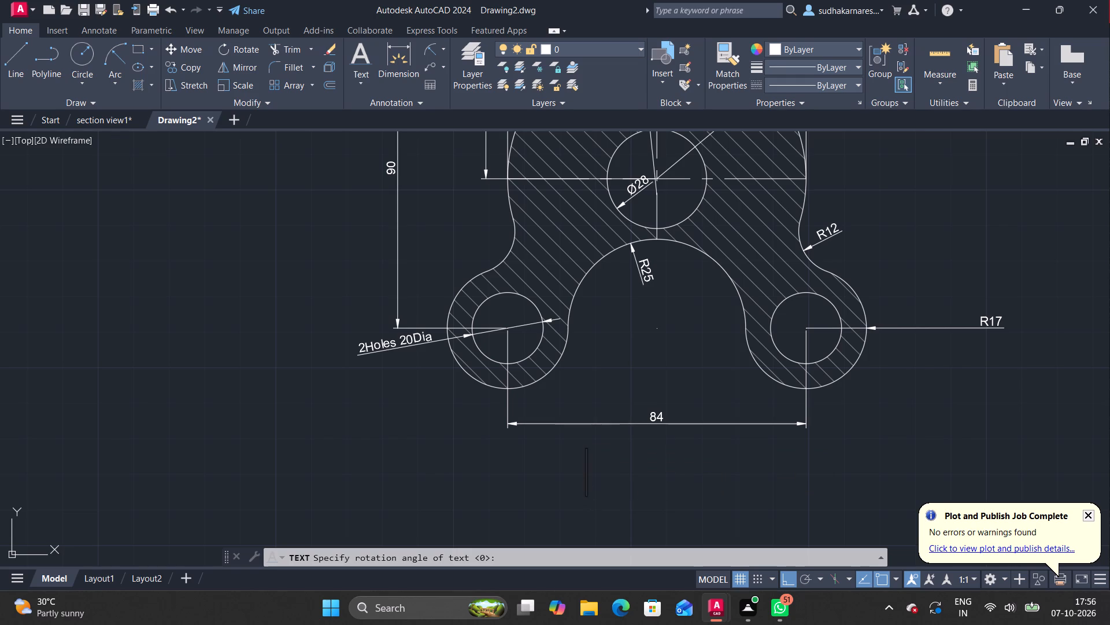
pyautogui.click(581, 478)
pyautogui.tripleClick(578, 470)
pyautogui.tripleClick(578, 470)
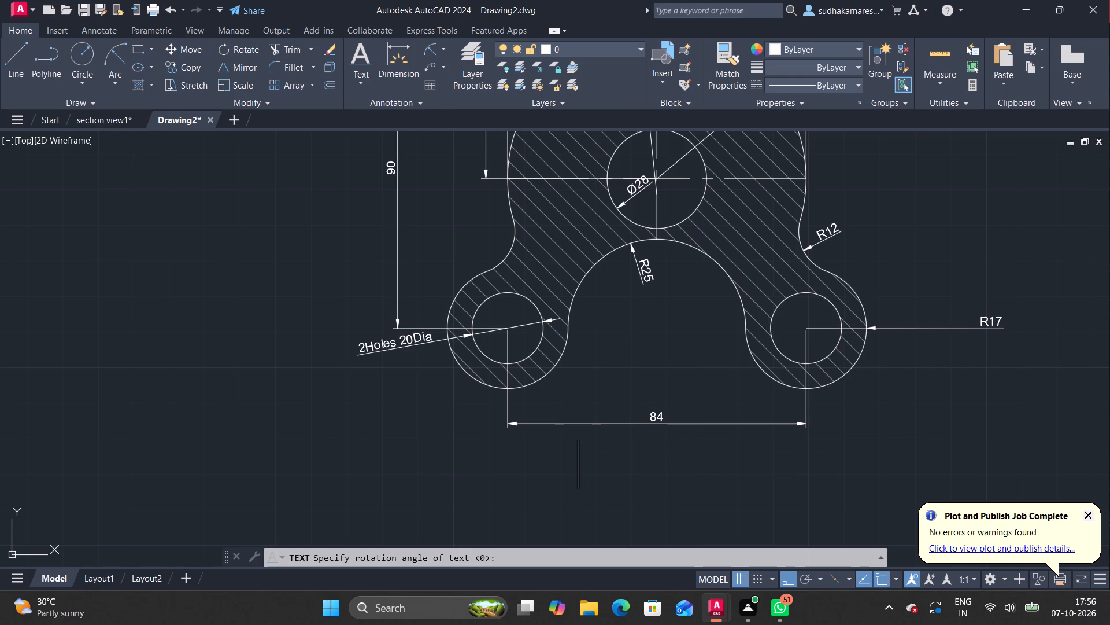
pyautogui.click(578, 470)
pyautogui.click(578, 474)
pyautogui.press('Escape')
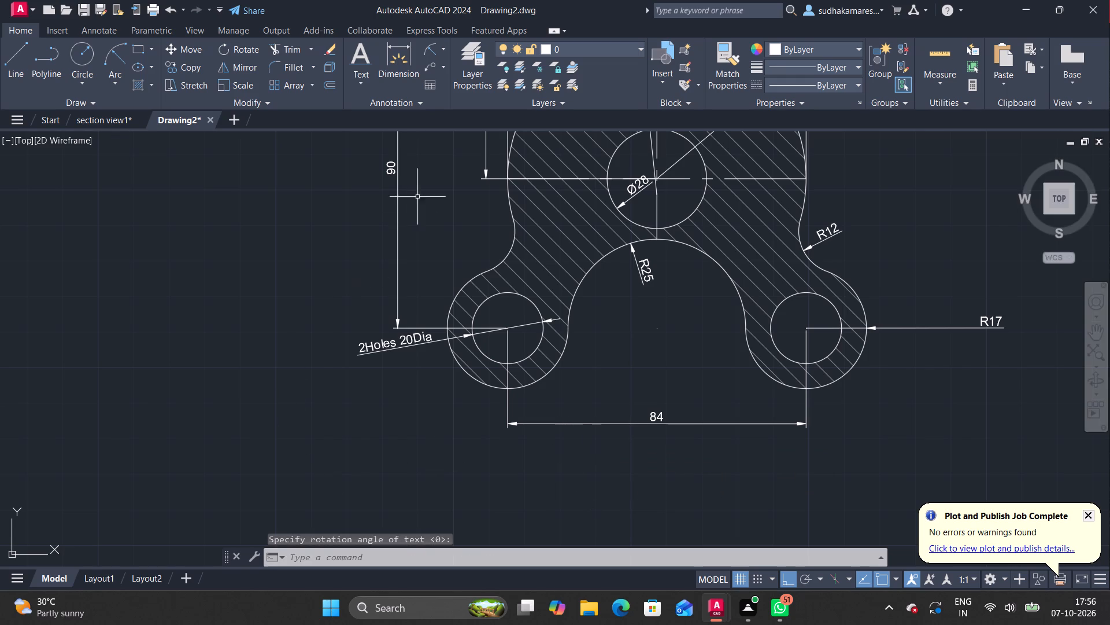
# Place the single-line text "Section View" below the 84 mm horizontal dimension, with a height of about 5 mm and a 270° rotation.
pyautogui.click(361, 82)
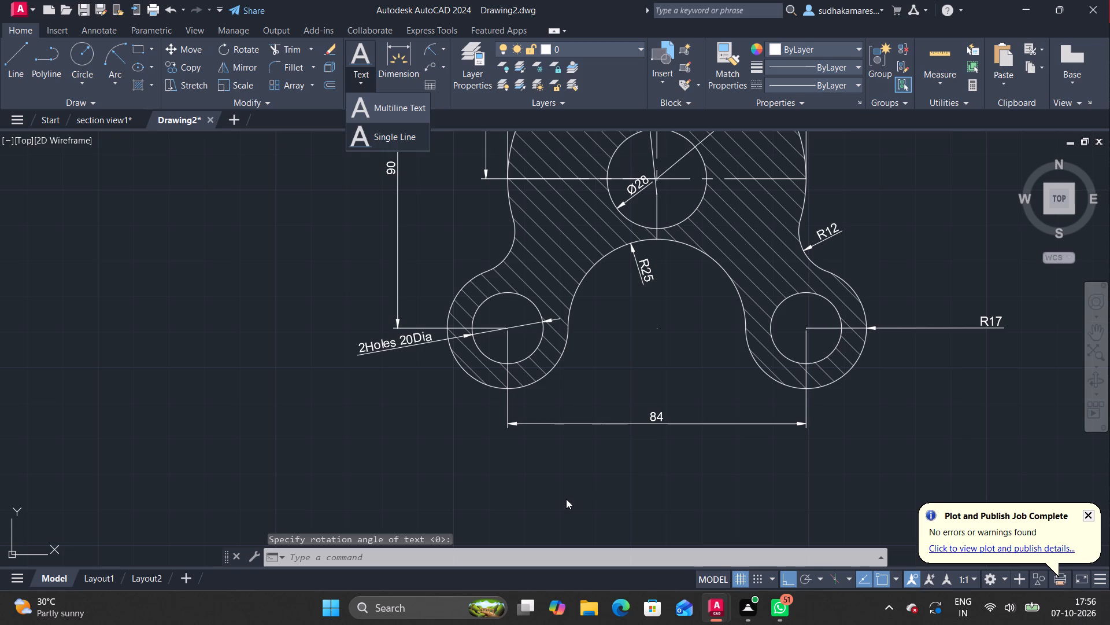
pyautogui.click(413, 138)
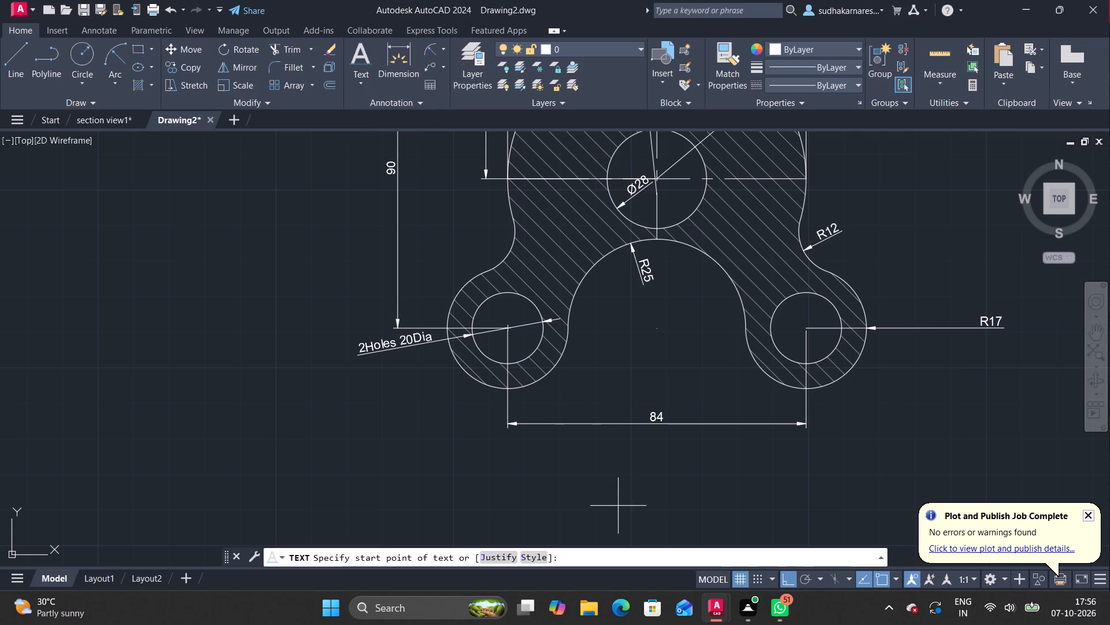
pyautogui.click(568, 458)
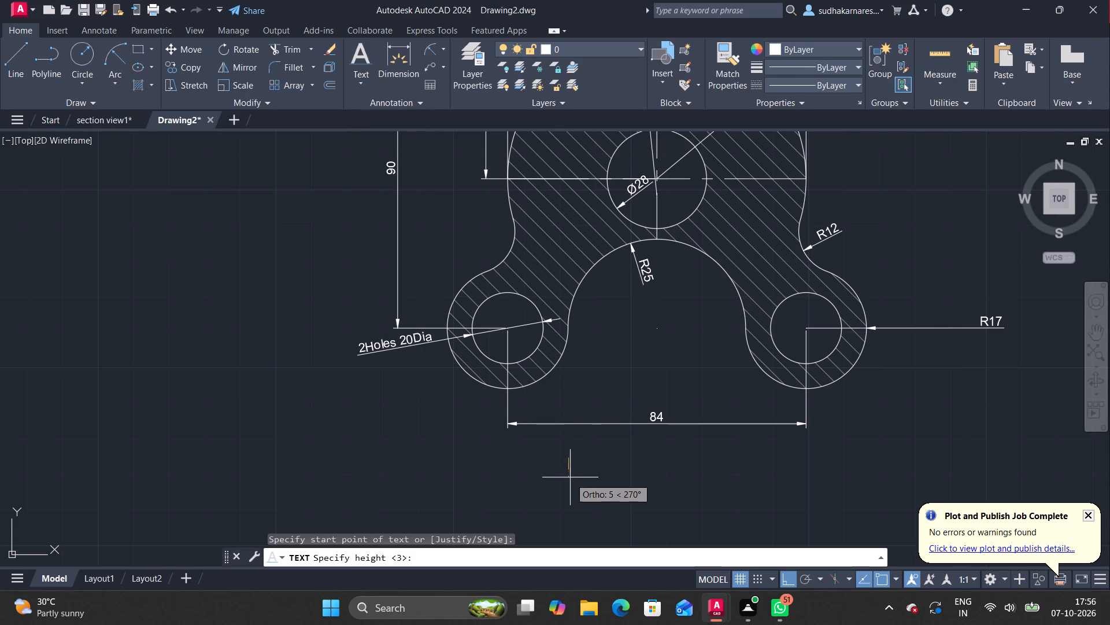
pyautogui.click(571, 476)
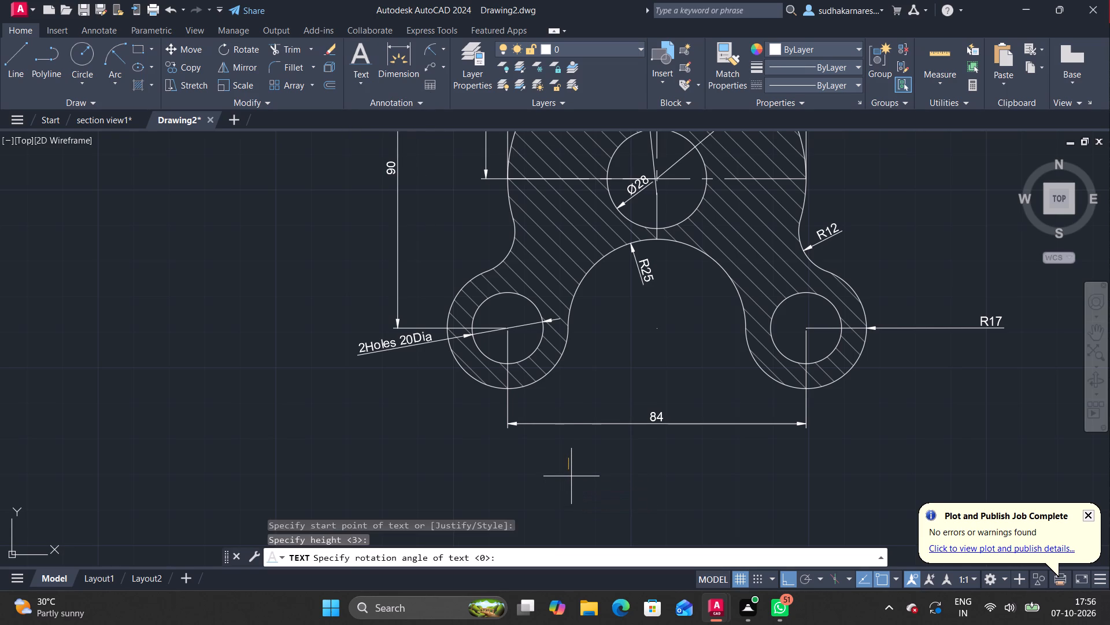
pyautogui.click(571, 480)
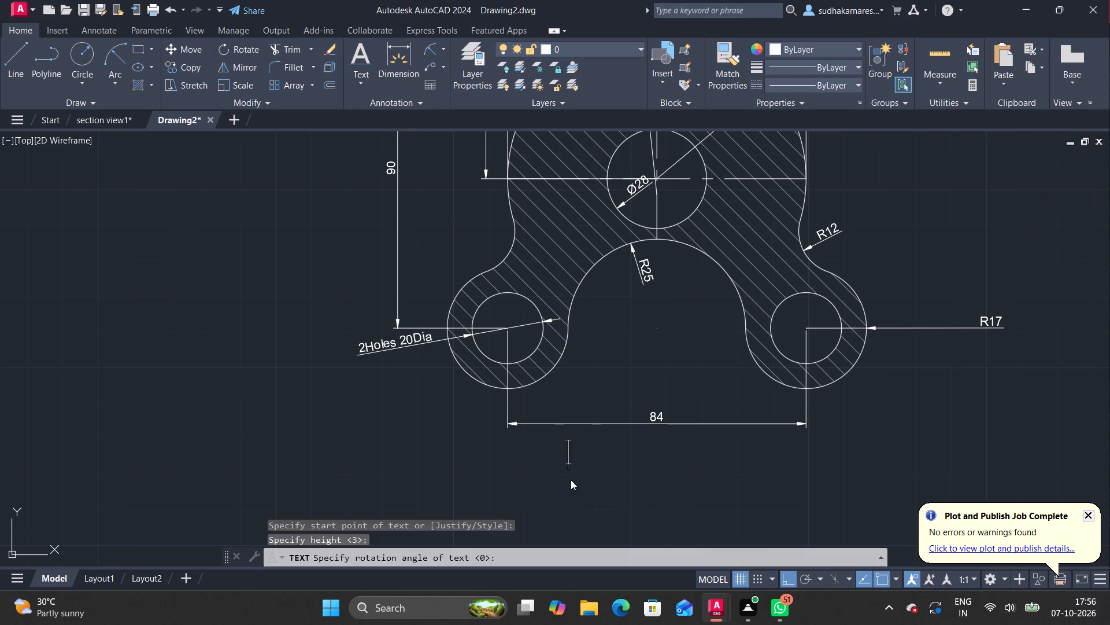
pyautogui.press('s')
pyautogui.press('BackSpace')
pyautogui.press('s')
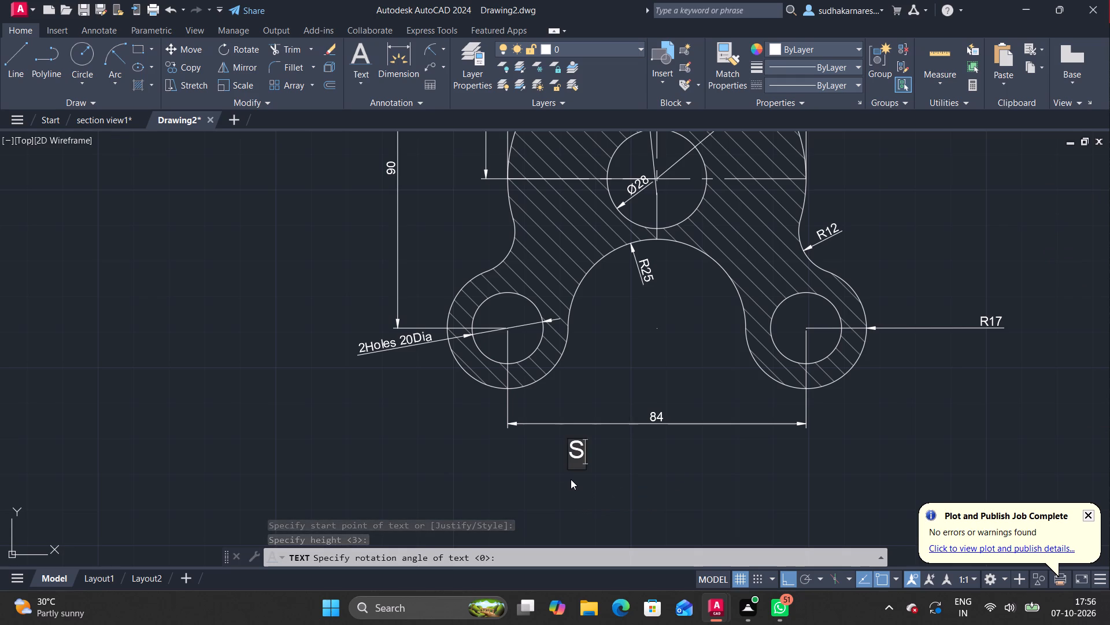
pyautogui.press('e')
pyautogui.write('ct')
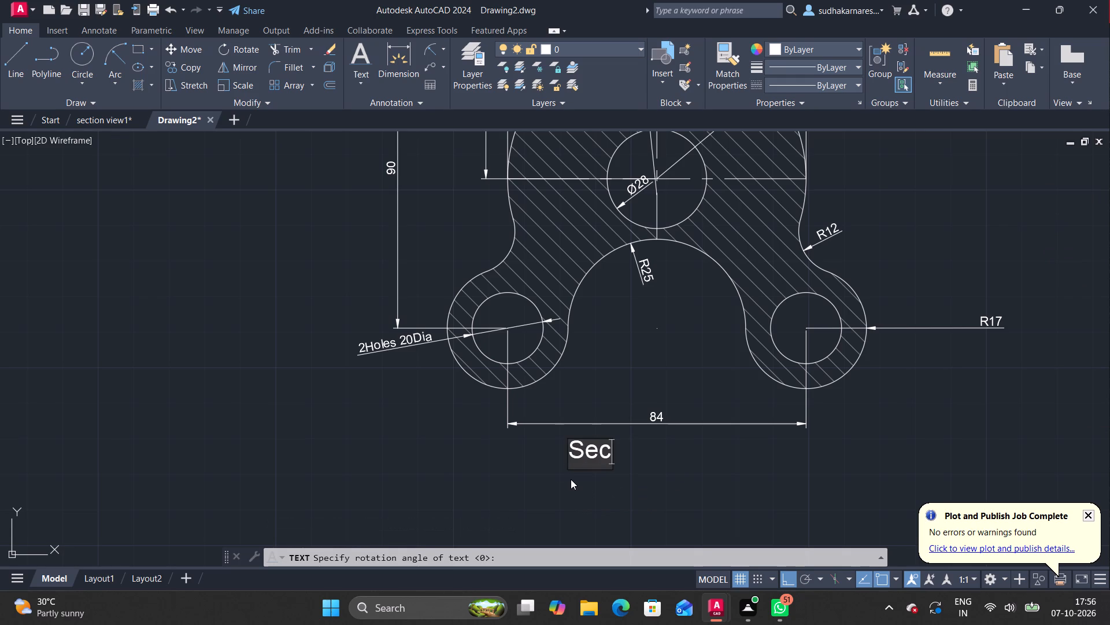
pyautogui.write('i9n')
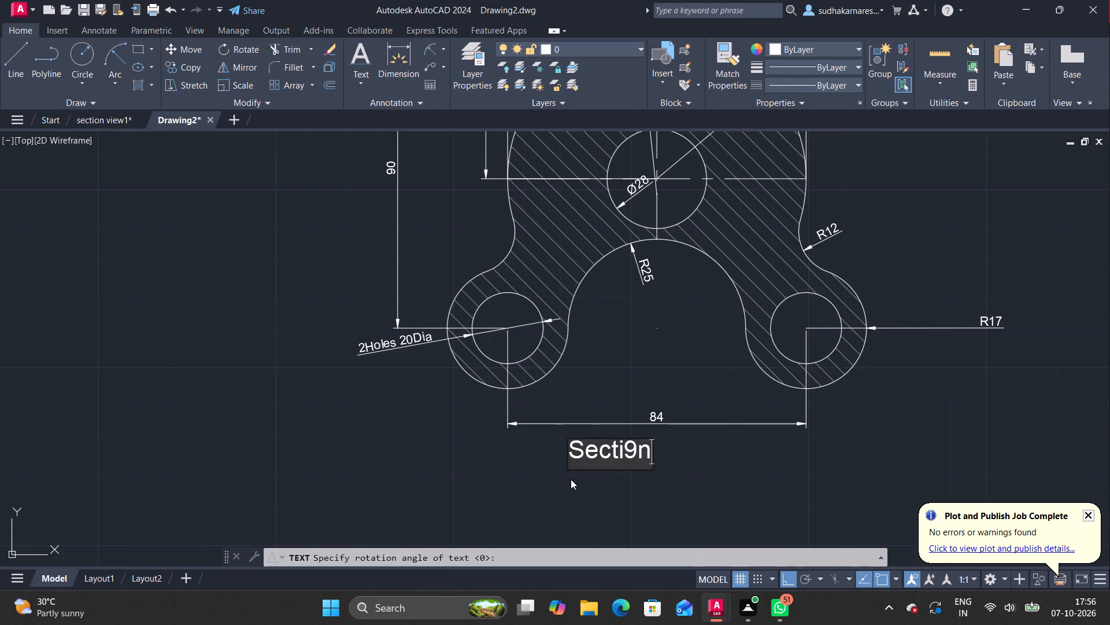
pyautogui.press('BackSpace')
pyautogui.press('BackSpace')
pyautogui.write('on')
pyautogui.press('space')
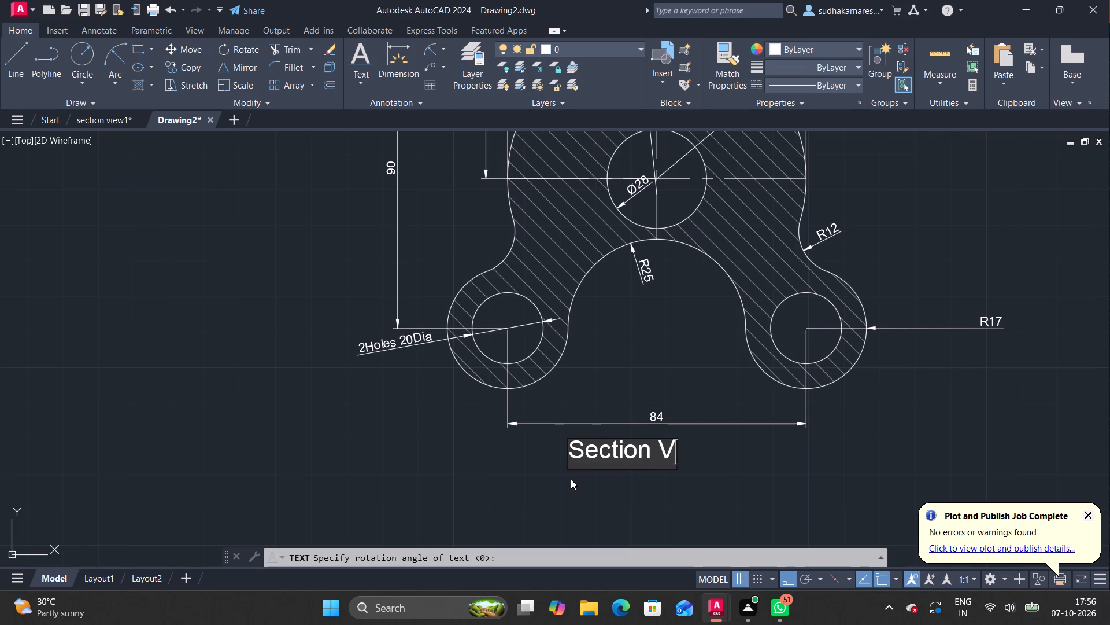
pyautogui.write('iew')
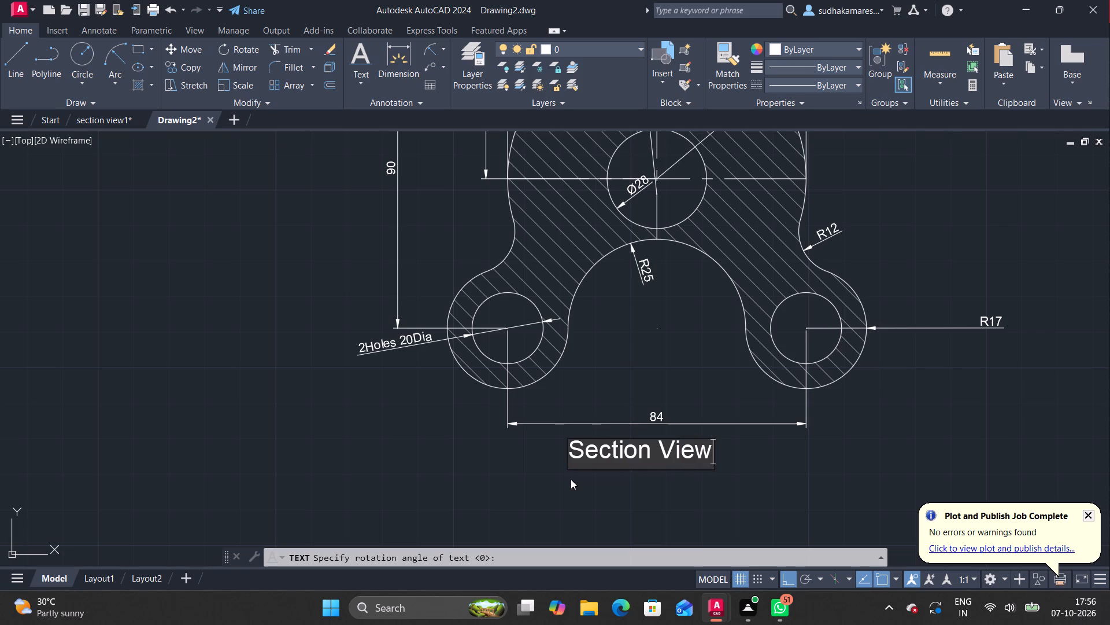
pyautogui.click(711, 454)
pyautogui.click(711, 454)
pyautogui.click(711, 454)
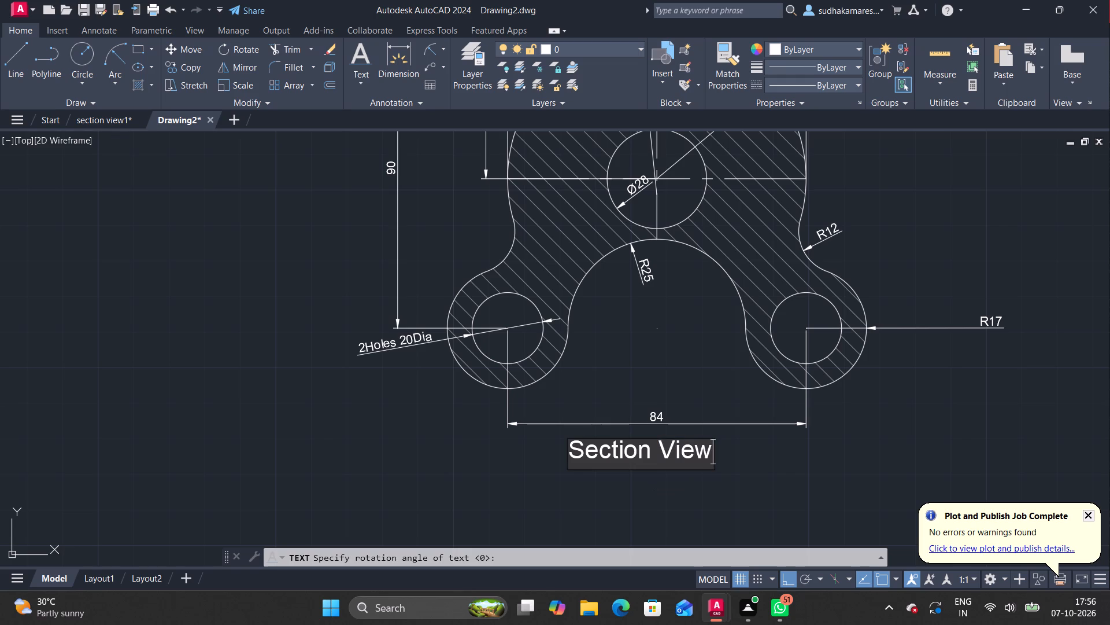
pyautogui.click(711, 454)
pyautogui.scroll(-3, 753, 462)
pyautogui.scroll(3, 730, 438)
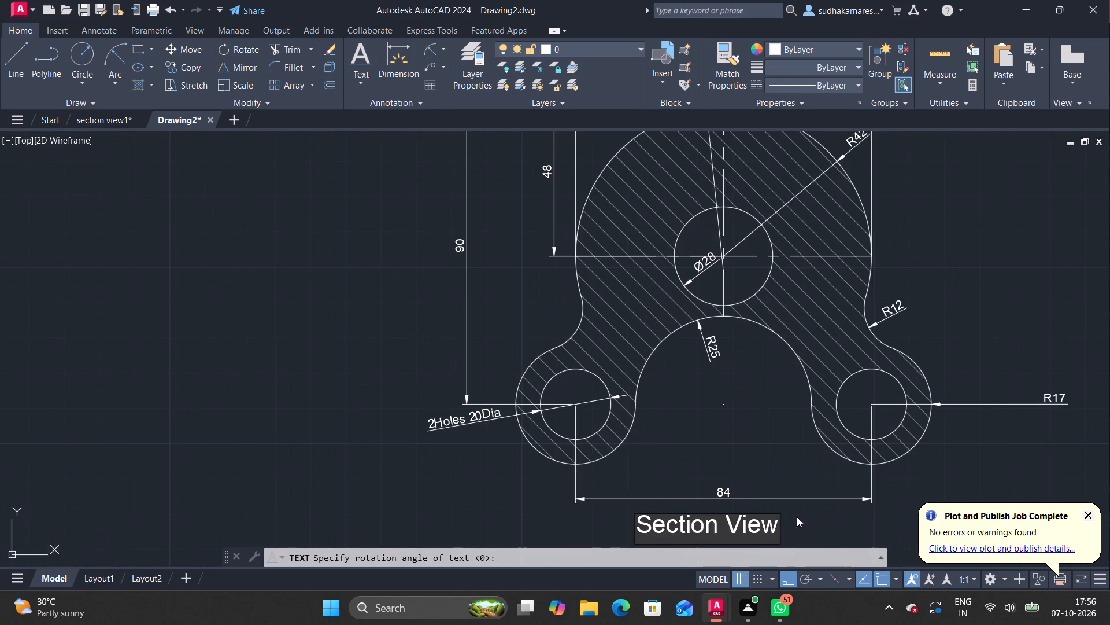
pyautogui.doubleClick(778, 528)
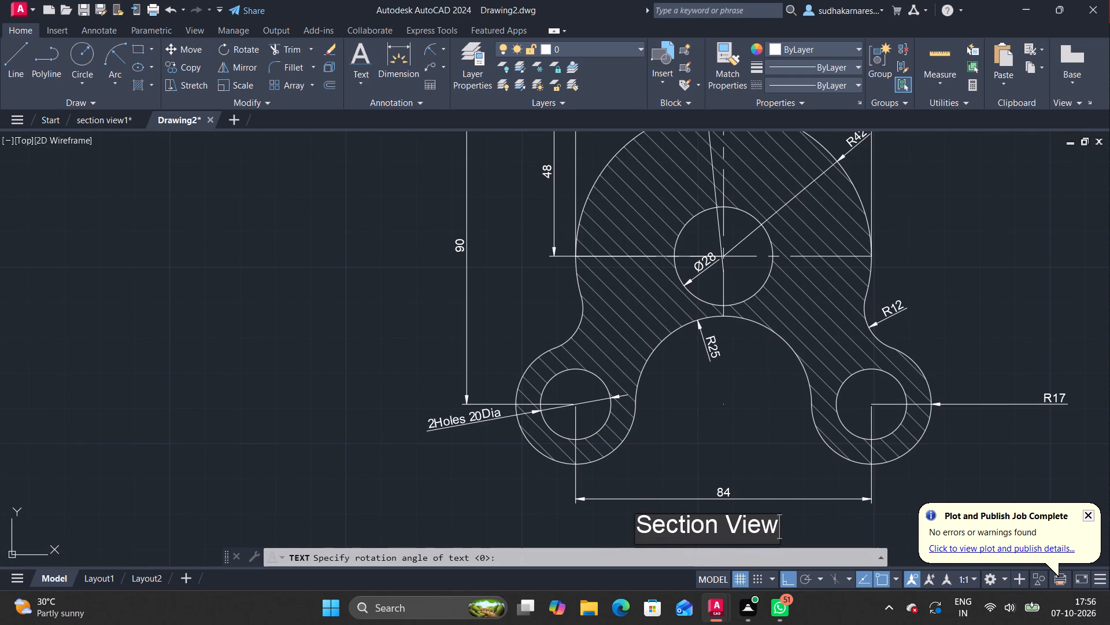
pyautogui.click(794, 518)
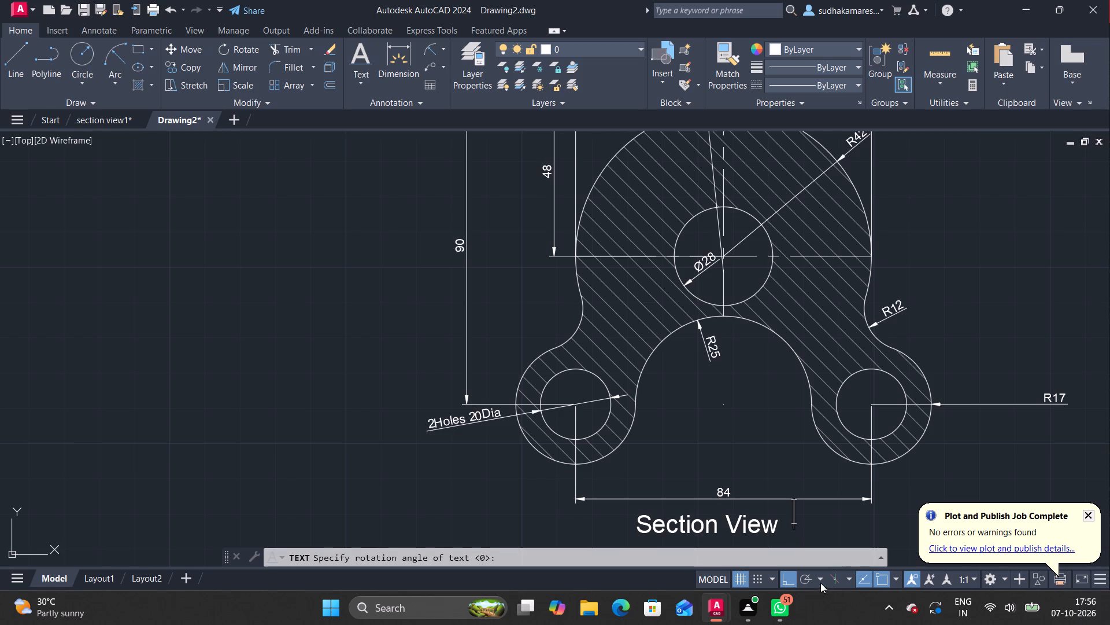
# Examine the complete part drawing and how the "Section View" title sits below it.
pyautogui.scroll(-1, 819, 578)
pyautogui.scroll(-3, 778, 513)
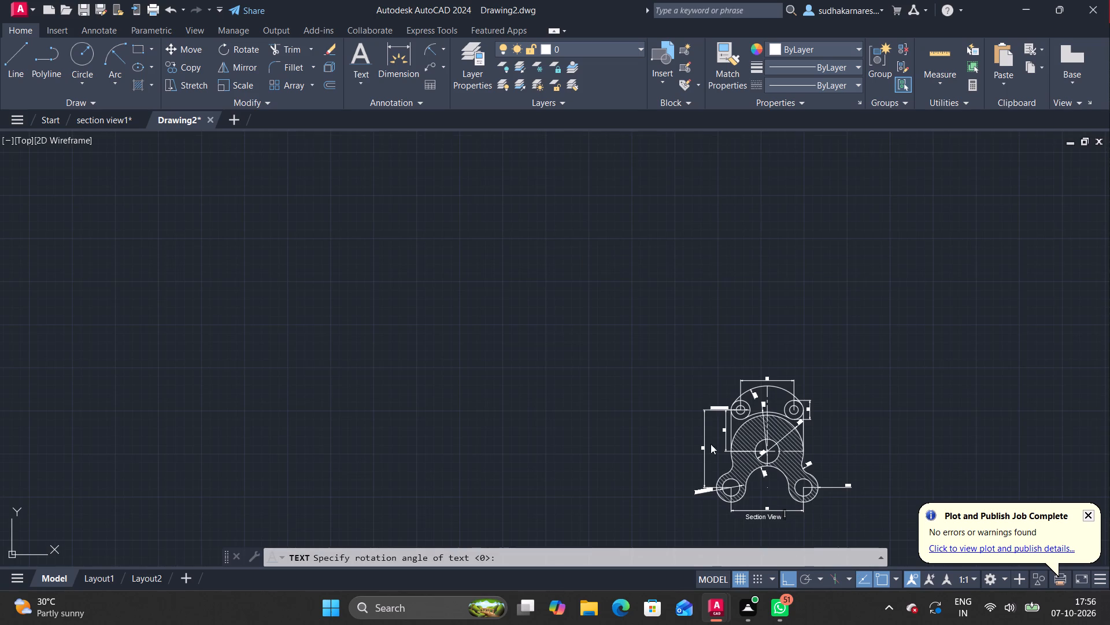
pyautogui.moveTo(660, 435); pyautogui.dragTo(458, 343, button='middle')
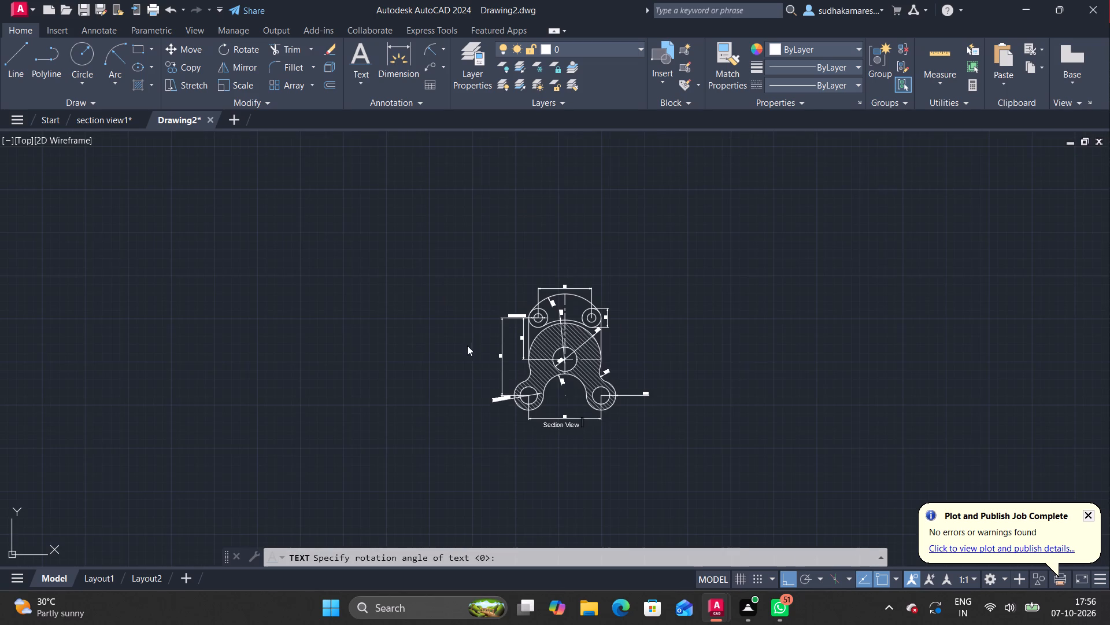
pyautogui.scroll(2, 480, 320)
pyautogui.moveTo(548, 349); pyautogui.dragTo(532, 321, button='middle')
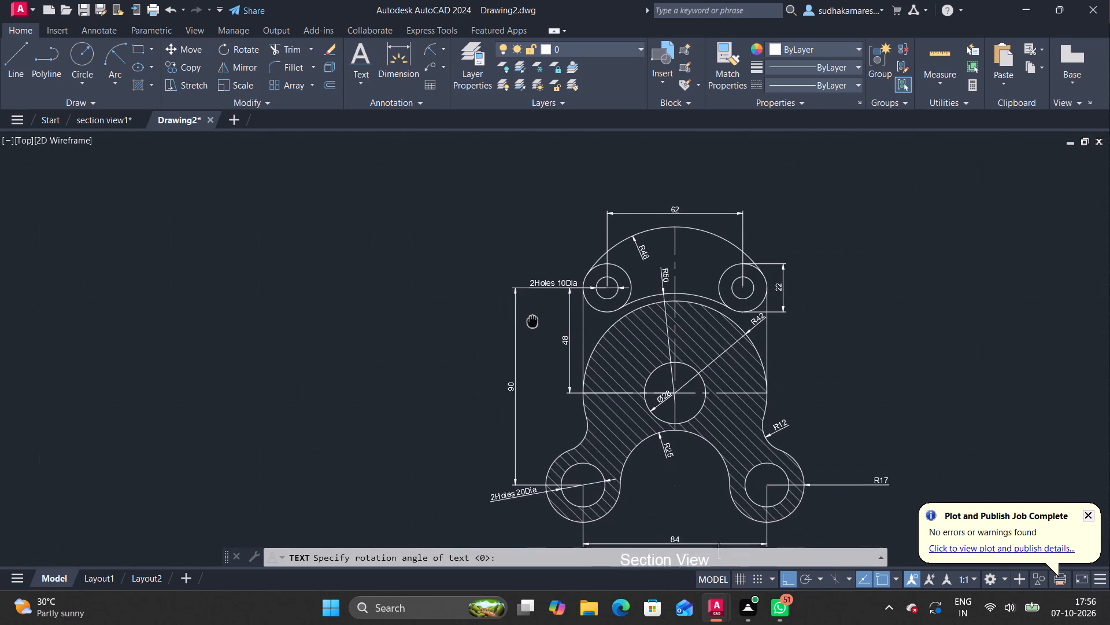
pyautogui.moveTo(532, 321); pyautogui.dragTo(512, 310, button='middle')
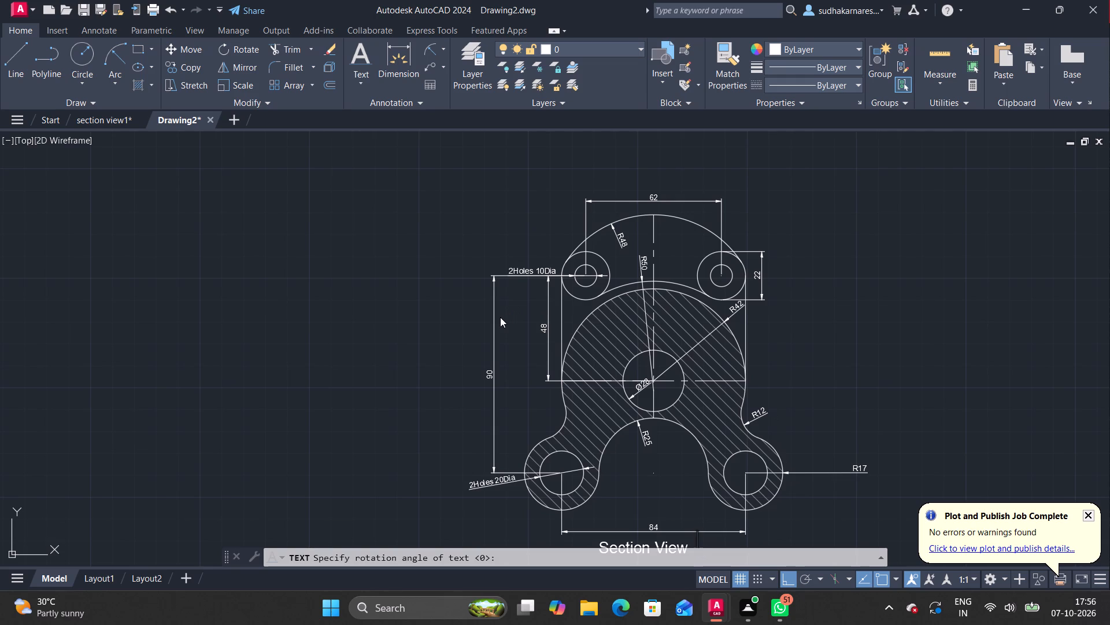
pyautogui.scroll(-1, 499, 321)
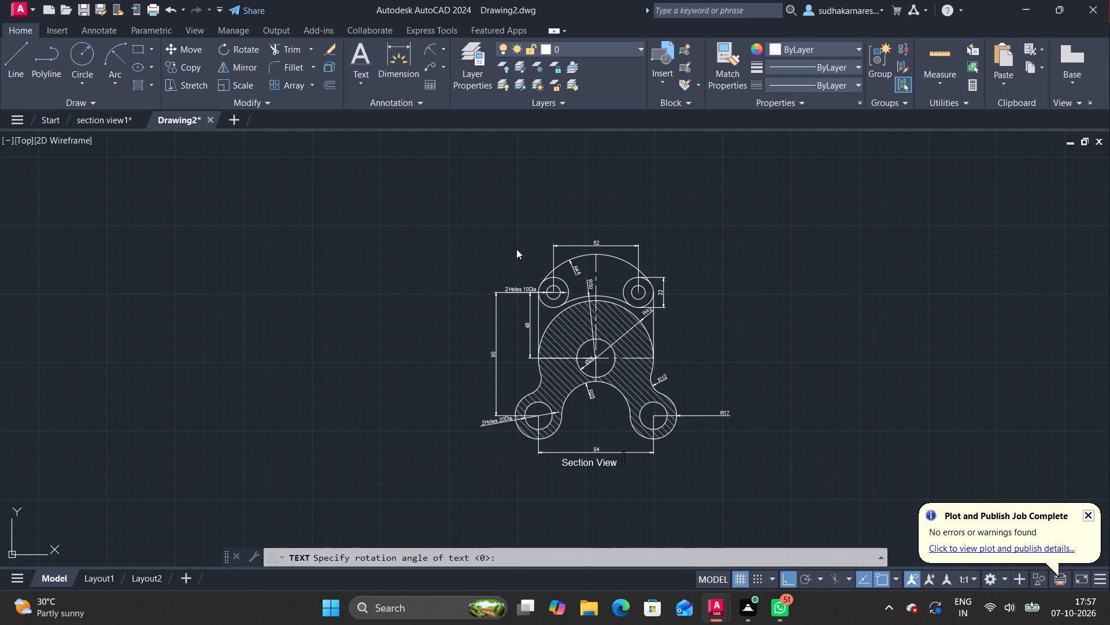
pyautogui.scroll(1, 516, 249)
pyautogui.scroll(-1, 654, 304)
pyautogui.moveTo(650, 302); pyautogui.dragTo(598, 246, button='middle')
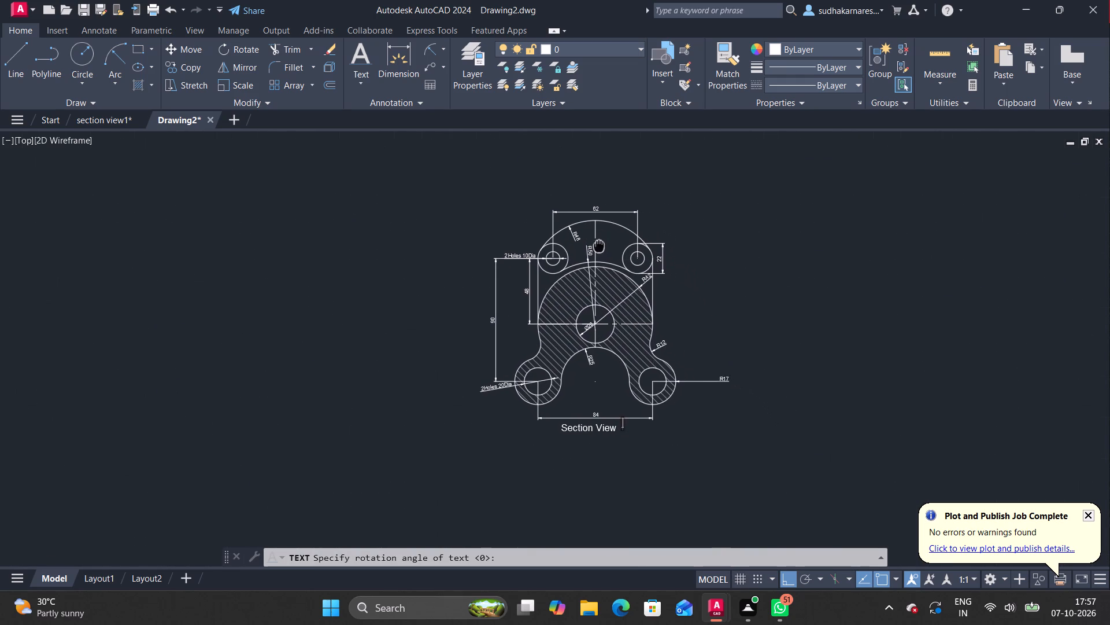
pyautogui.moveTo(598, 246); pyautogui.dragTo(595, 244, button='middle')
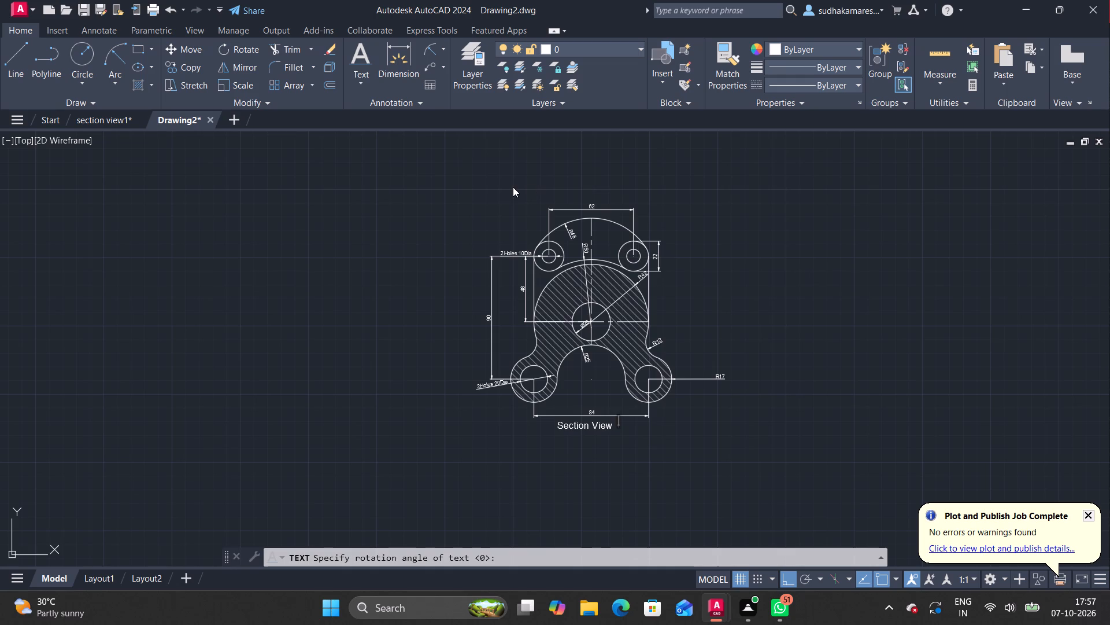
pyautogui.scroll(1, 512, 187)
pyautogui.scroll(-1, 512, 187)
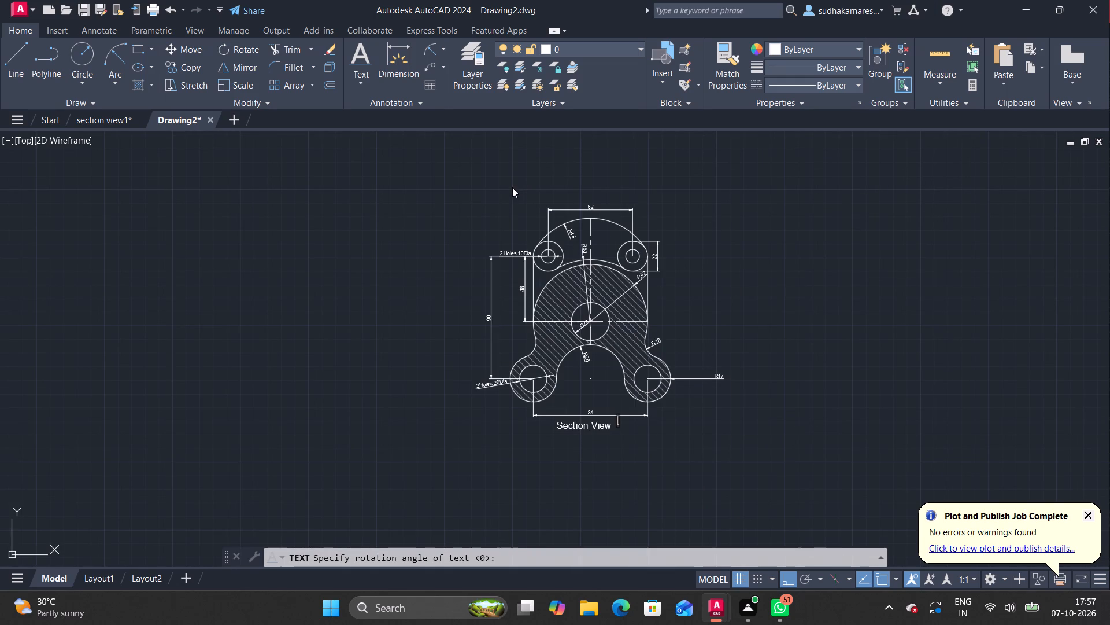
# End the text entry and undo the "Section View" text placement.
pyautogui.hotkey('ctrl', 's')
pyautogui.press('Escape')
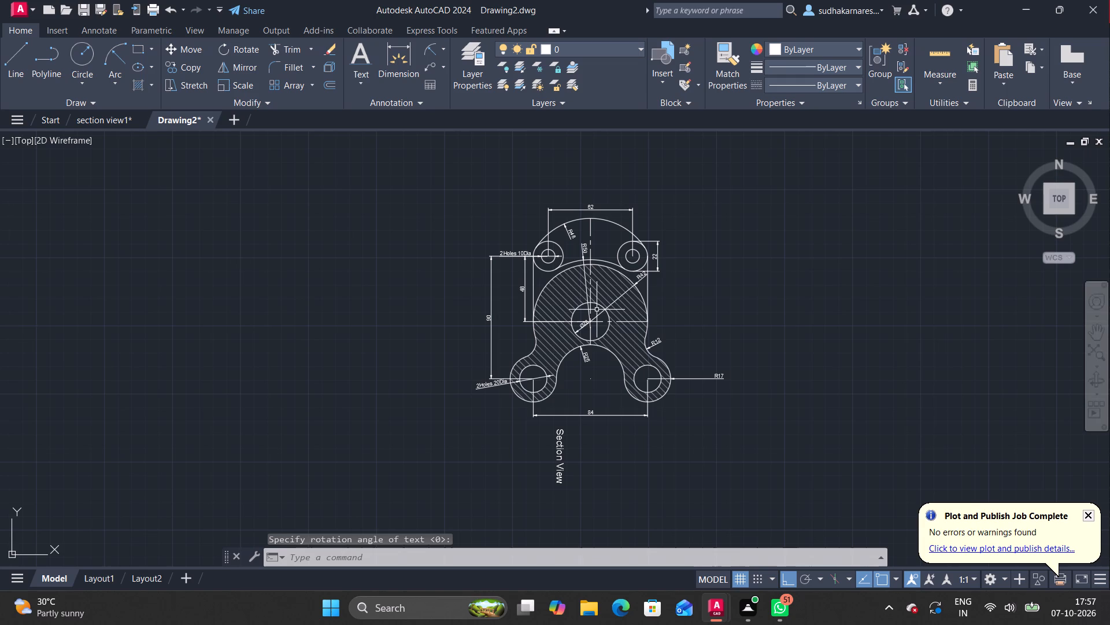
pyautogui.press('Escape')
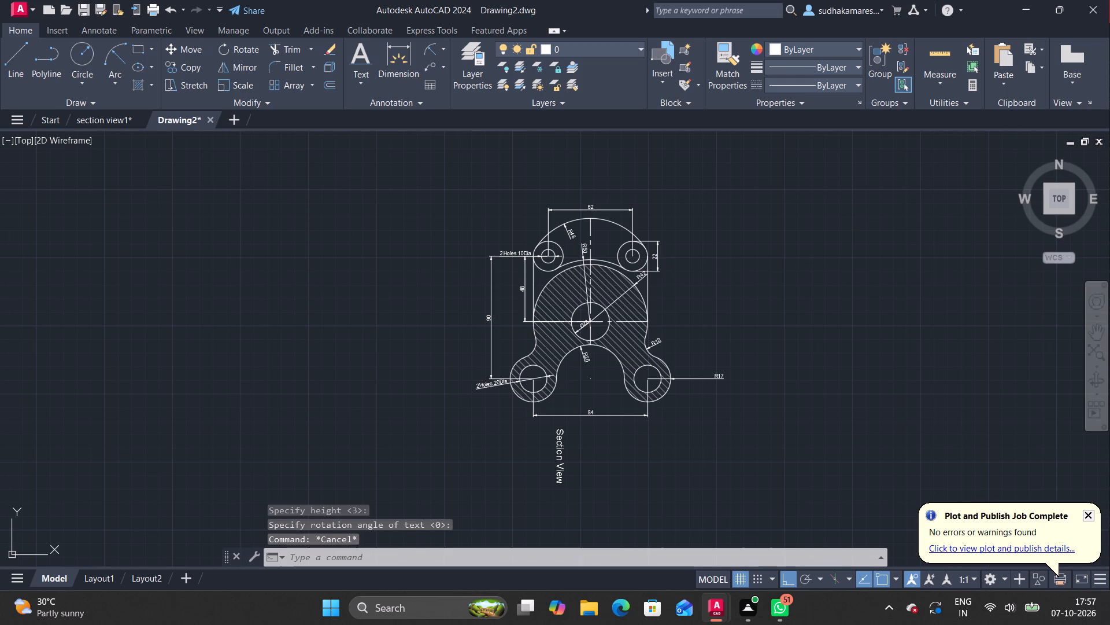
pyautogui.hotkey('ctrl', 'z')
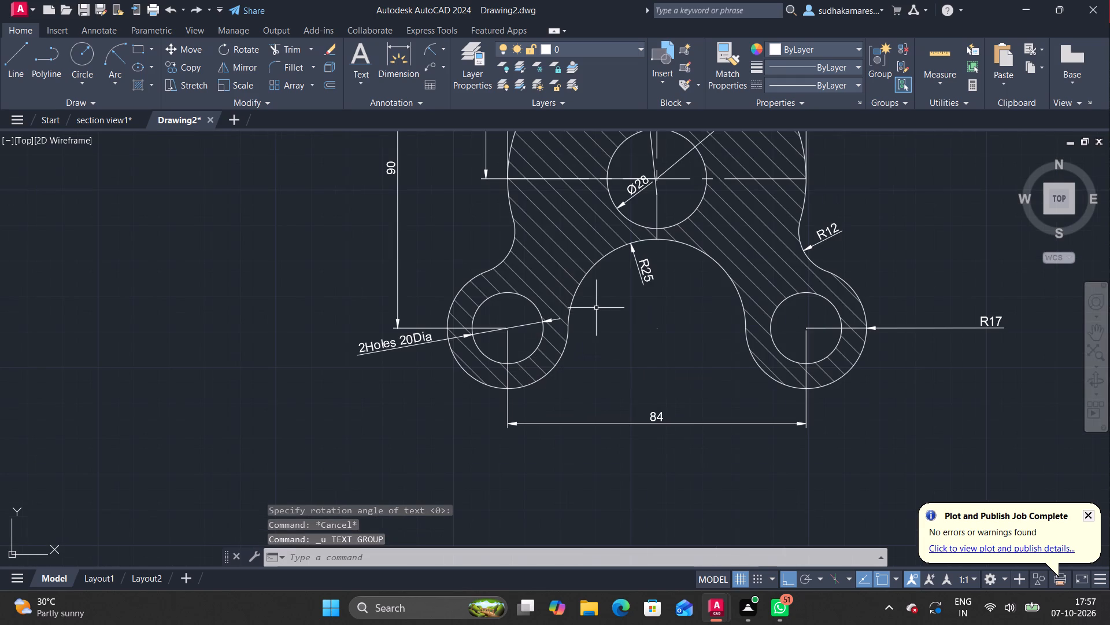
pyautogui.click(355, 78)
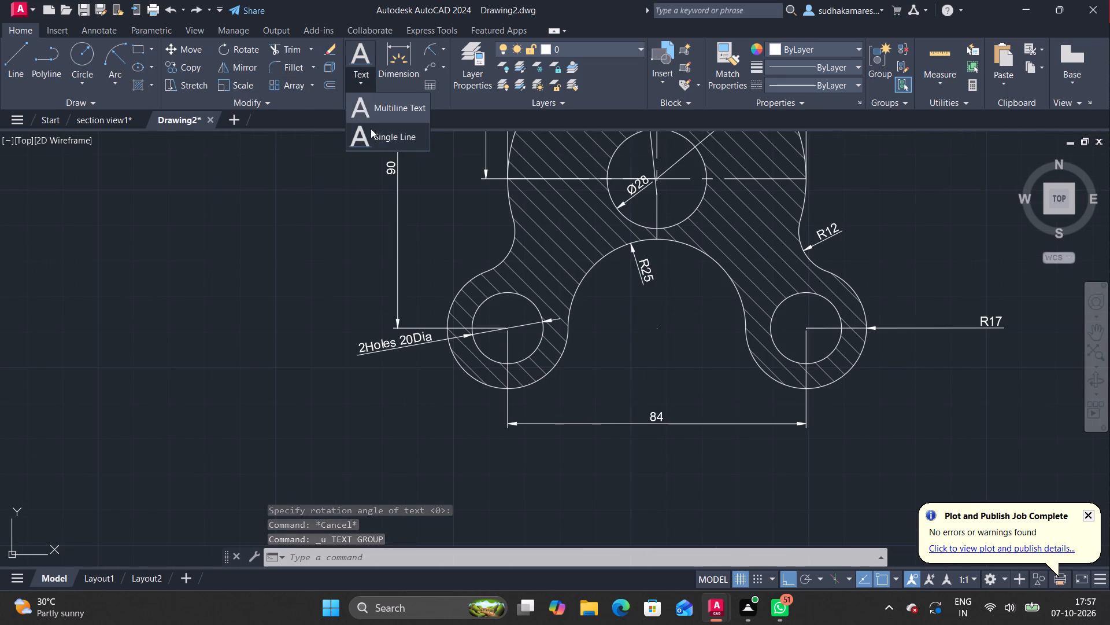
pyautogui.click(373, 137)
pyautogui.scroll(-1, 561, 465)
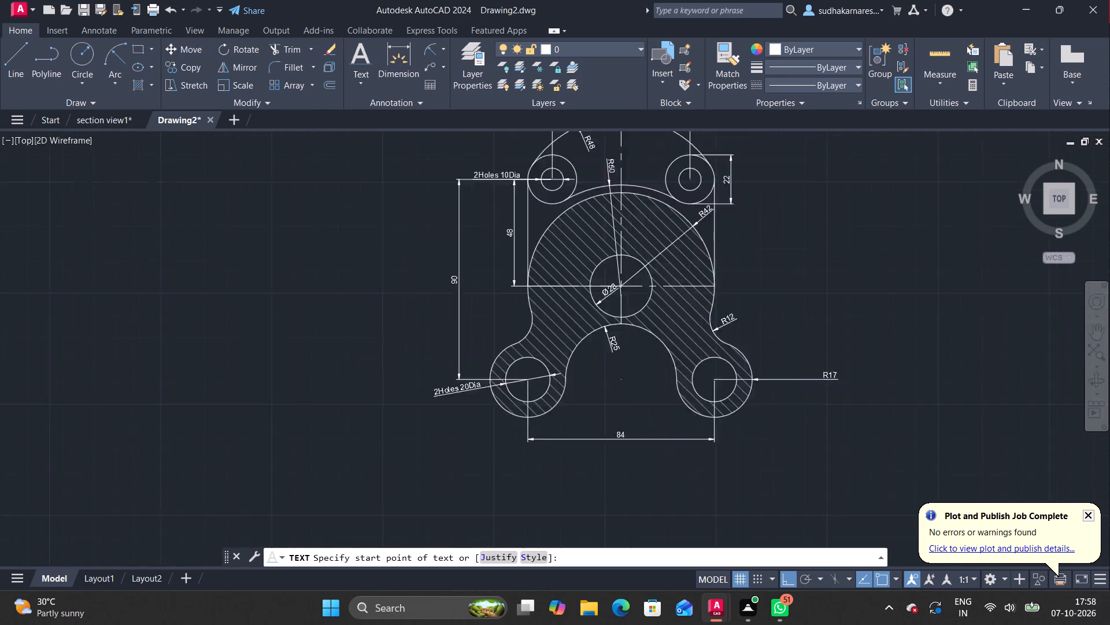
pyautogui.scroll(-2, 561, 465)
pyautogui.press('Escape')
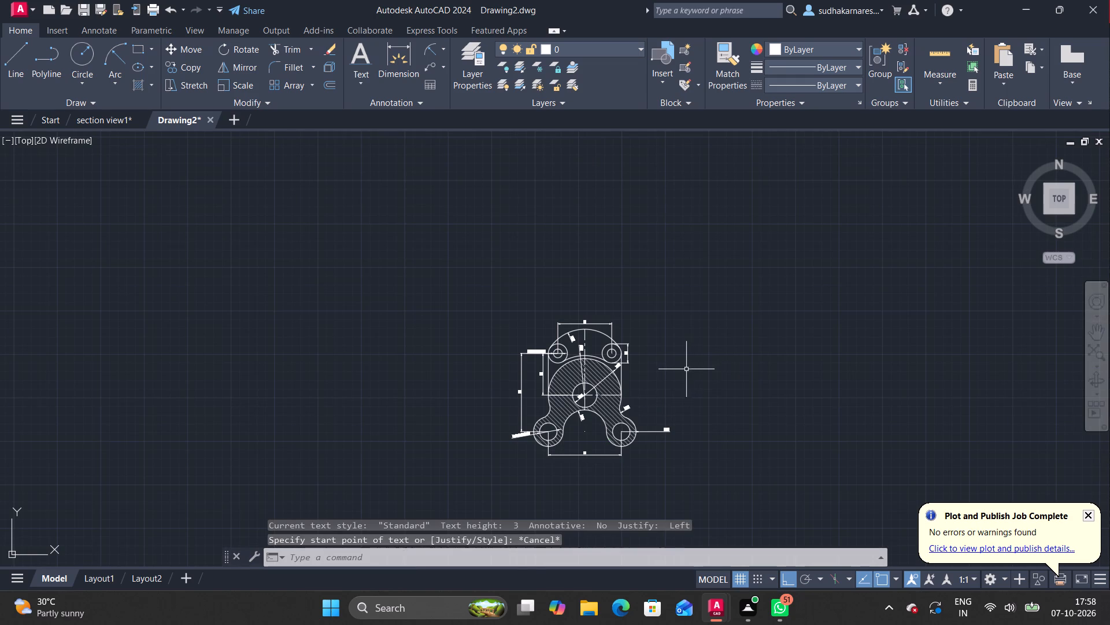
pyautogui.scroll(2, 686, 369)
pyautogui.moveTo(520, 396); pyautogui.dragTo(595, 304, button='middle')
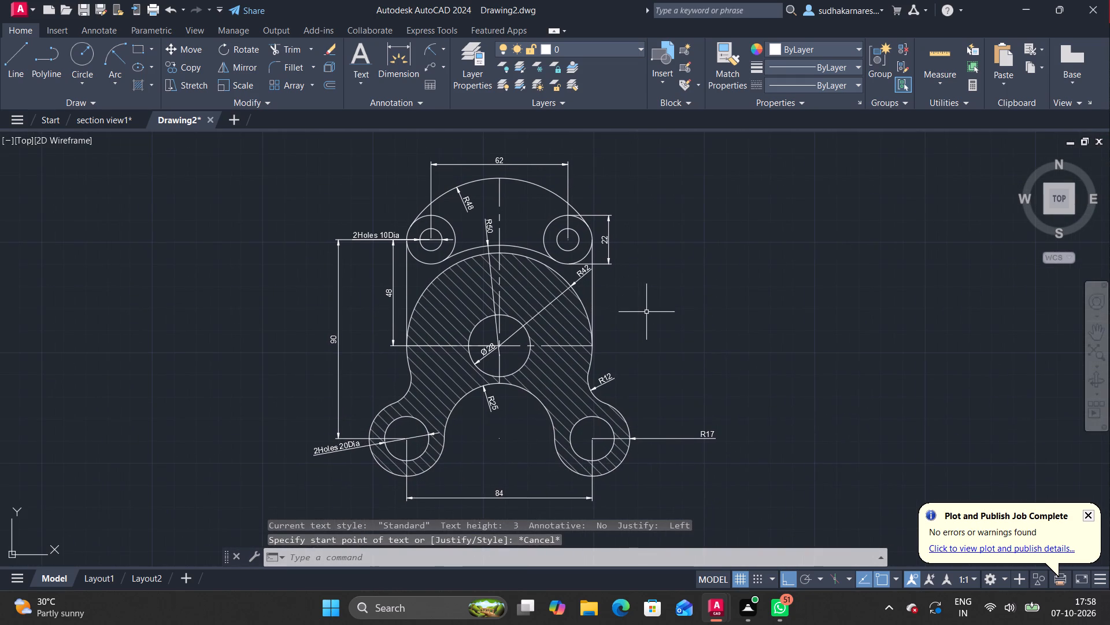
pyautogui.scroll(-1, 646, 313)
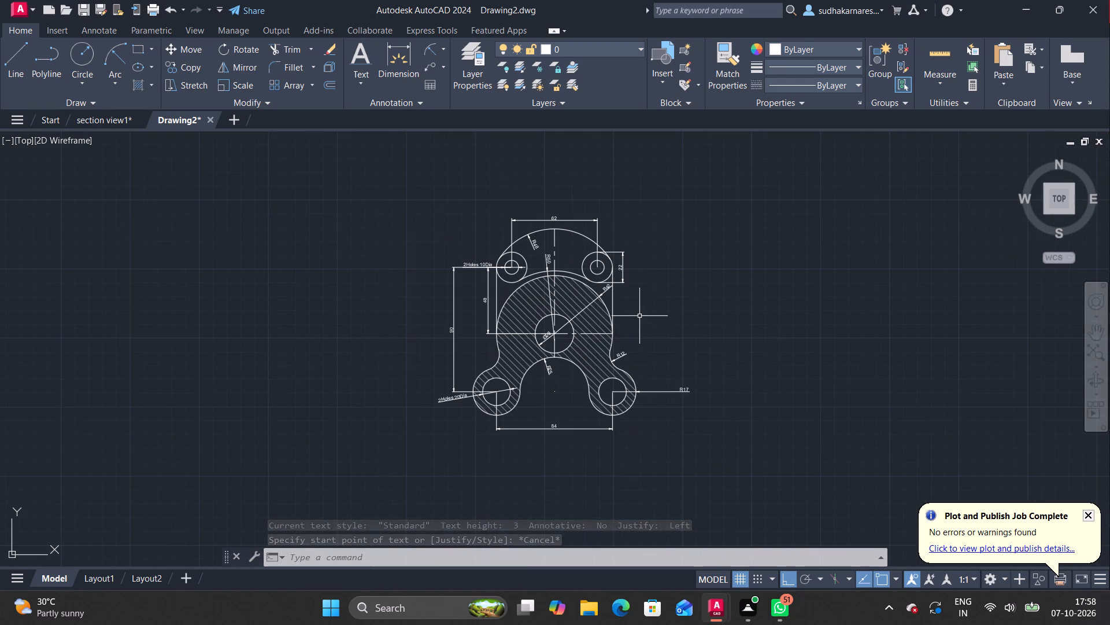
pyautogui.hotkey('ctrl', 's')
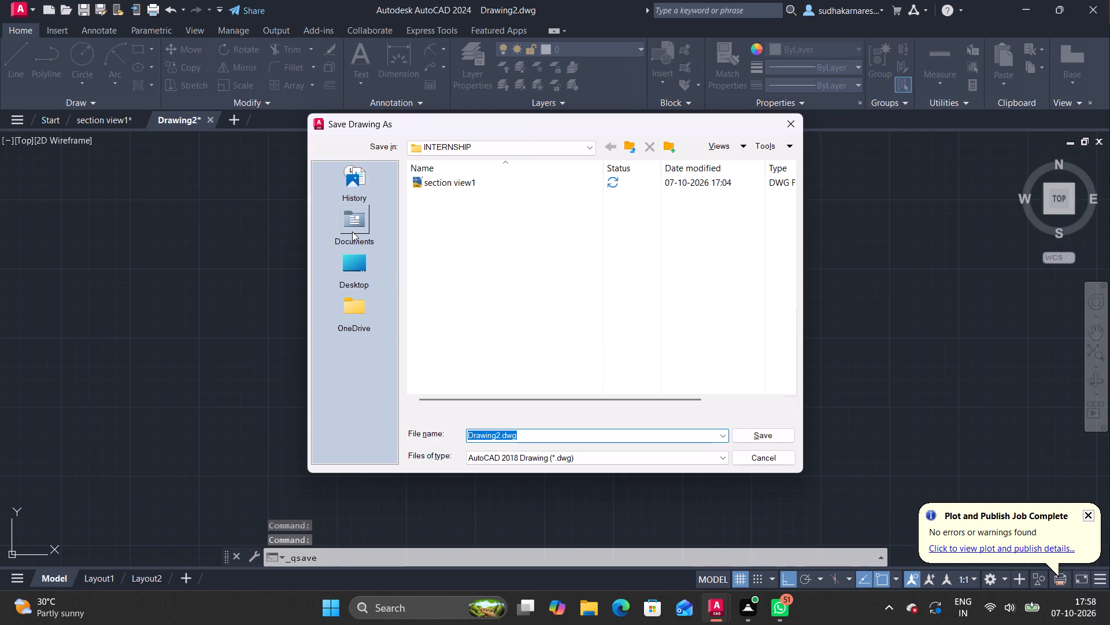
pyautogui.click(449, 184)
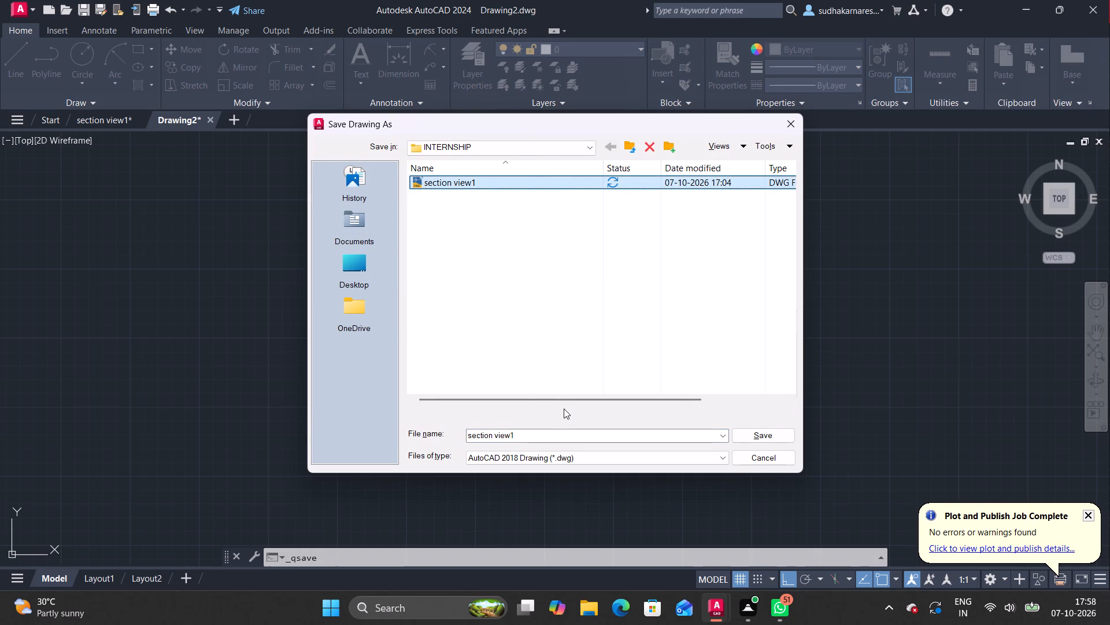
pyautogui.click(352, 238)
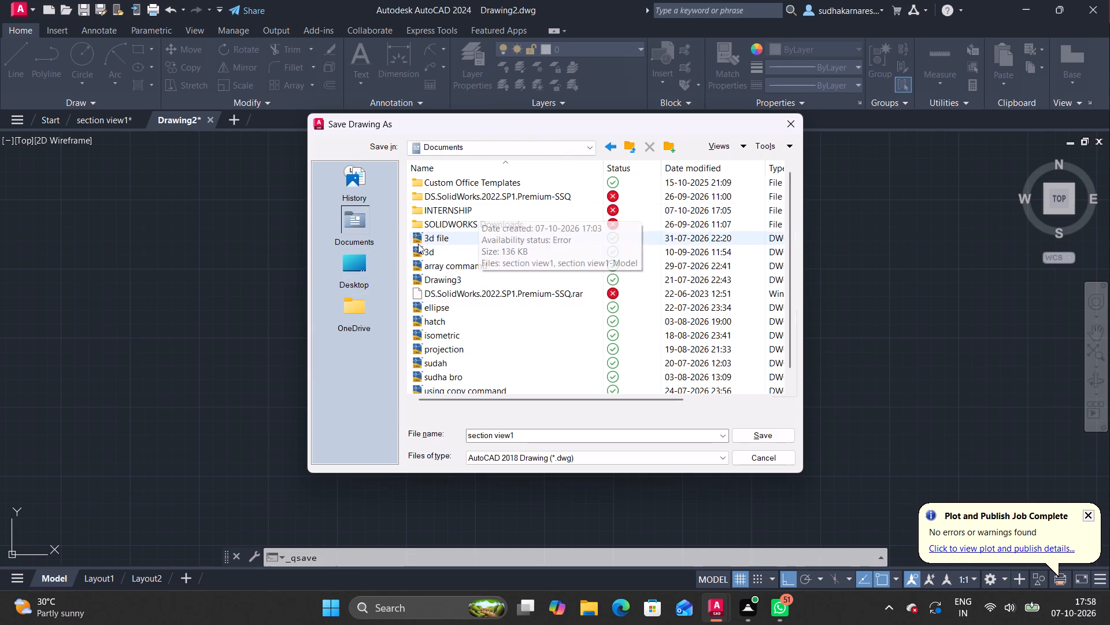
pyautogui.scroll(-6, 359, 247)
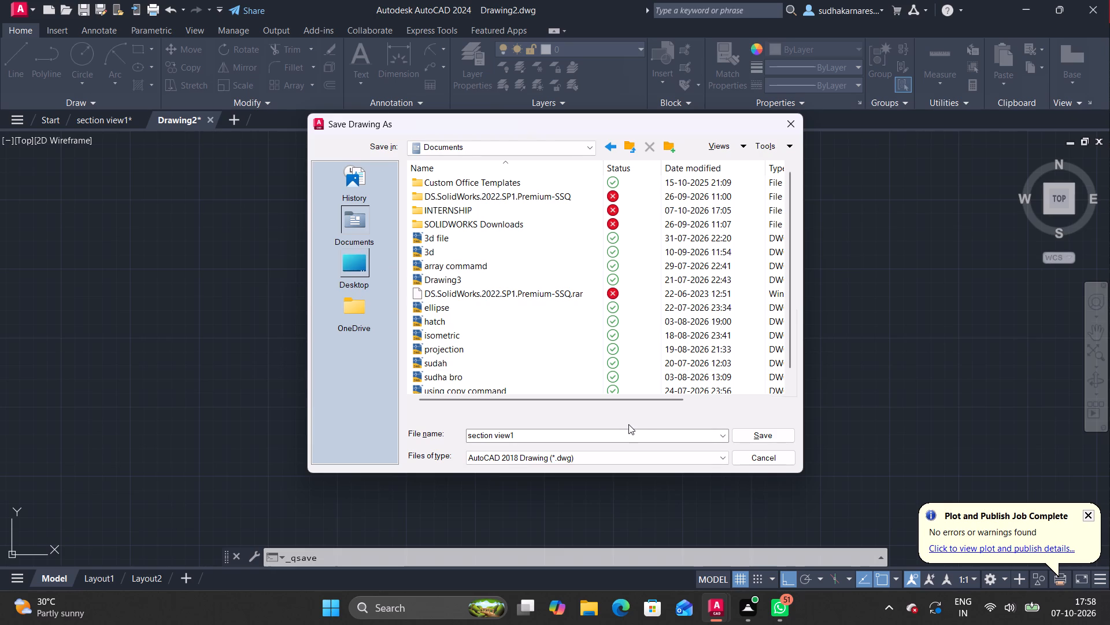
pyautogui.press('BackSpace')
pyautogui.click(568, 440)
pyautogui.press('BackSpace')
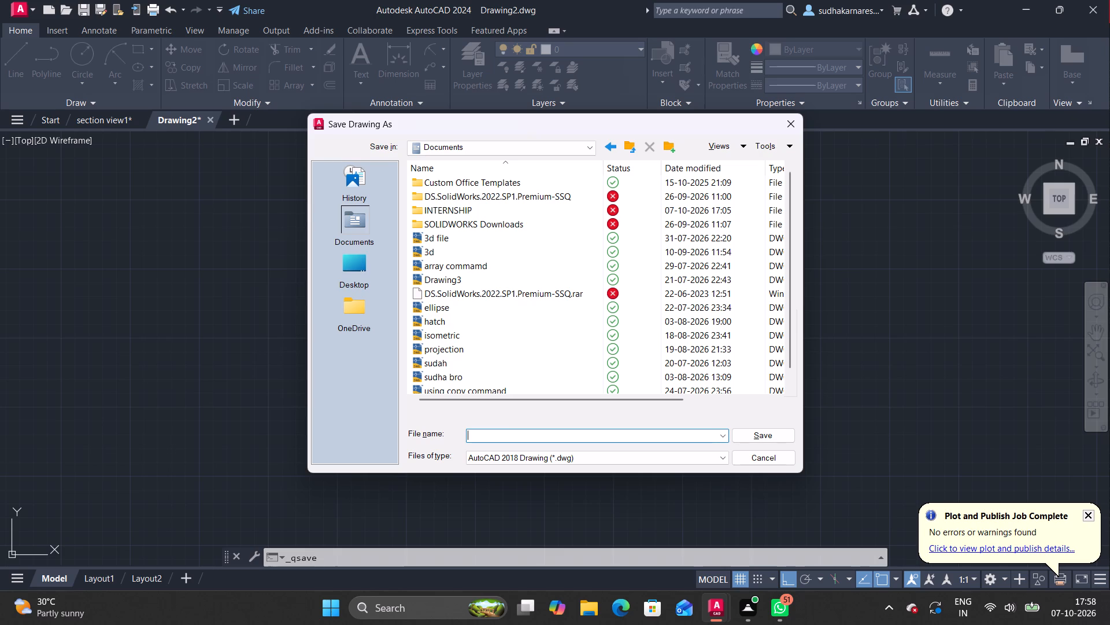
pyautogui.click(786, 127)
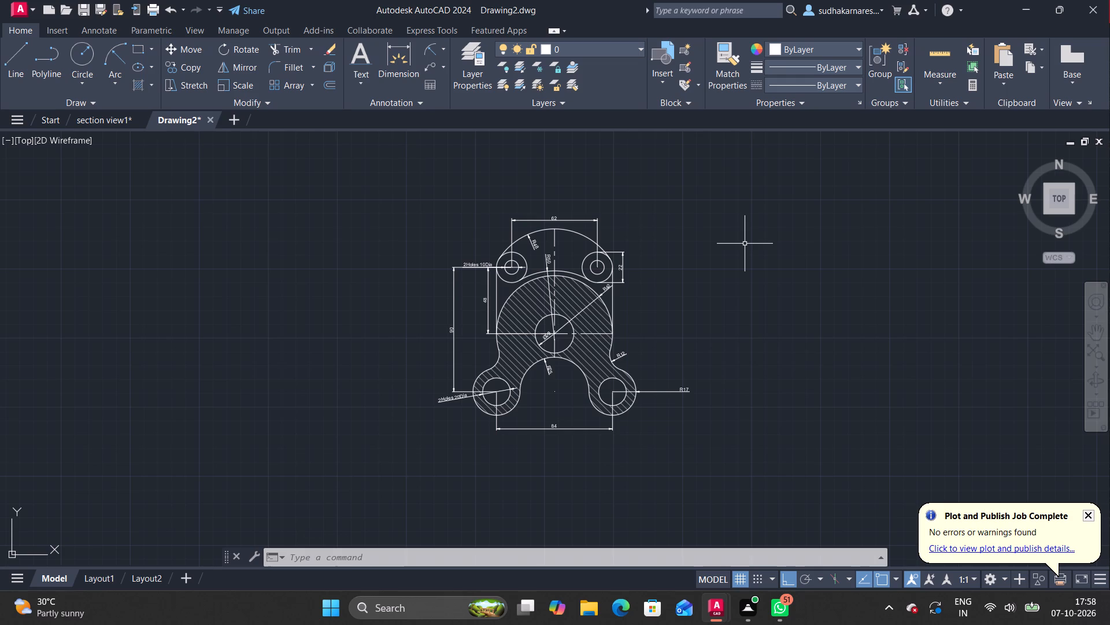
# Save the drawing as "section view2" in the INTERNSHIP folder, in AutoCAD 2018 DWG format.
pyautogui.hotkey('ctrl', 's')
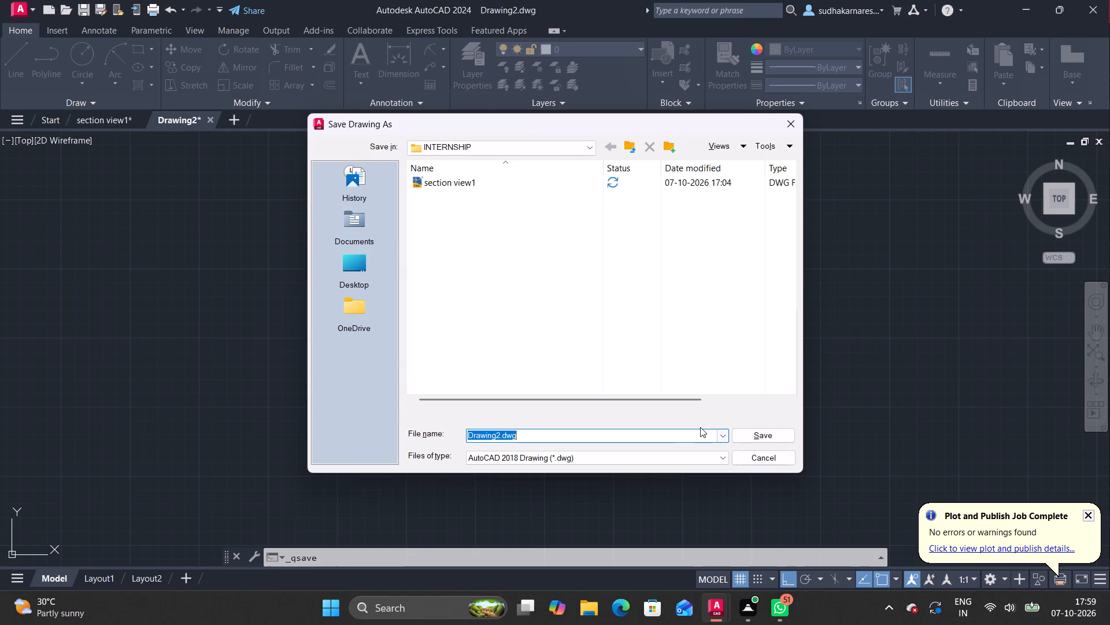
pyautogui.click(688, 435)
pyautogui.press('BackSpace')
pyautogui.press('BackSpace')
pyautogui.press('BackSpace')
pyautogui.press('BackSpace')
pyautogui.press('BackSpace')
pyautogui.press('BackSpace')
pyautogui.press('BackSpace')
pyautogui.press('BackSpace')
pyautogui.press('BackSpace')
pyautogui.press('BackSpace')
pyautogui.press('BackSpace')
pyautogui.press('BackSpace')
pyautogui.press('BackSpace')
pyautogui.press('BackSpace')
pyautogui.press('BackSpace')
pyautogui.press('BackSpace')
pyautogui.press('BackSpace')
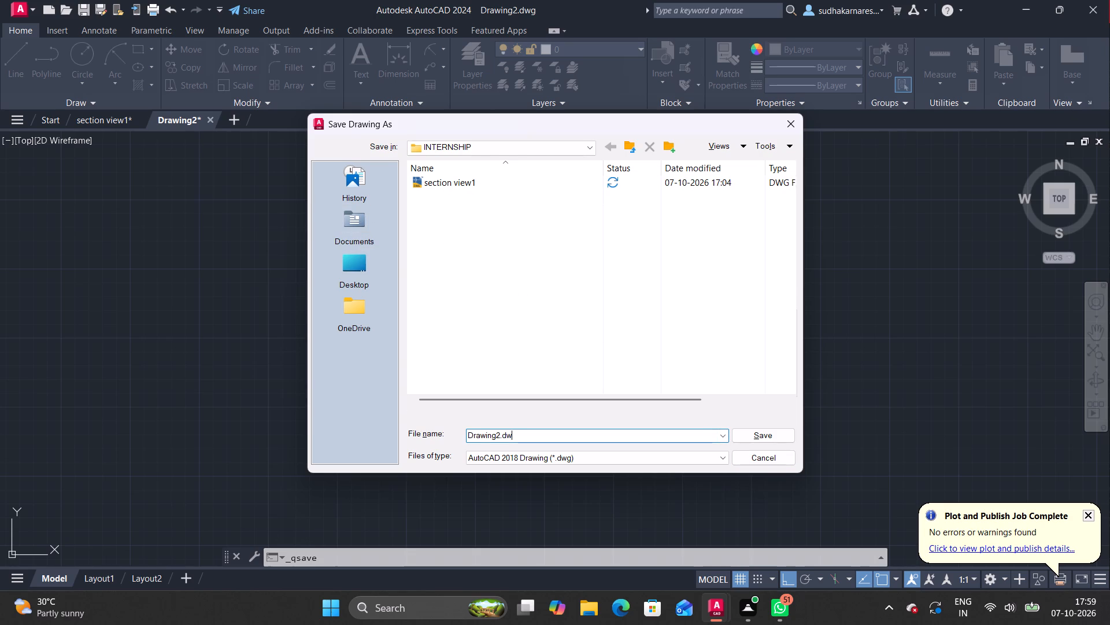
pyautogui.write('section')
pyautogui.press('space')
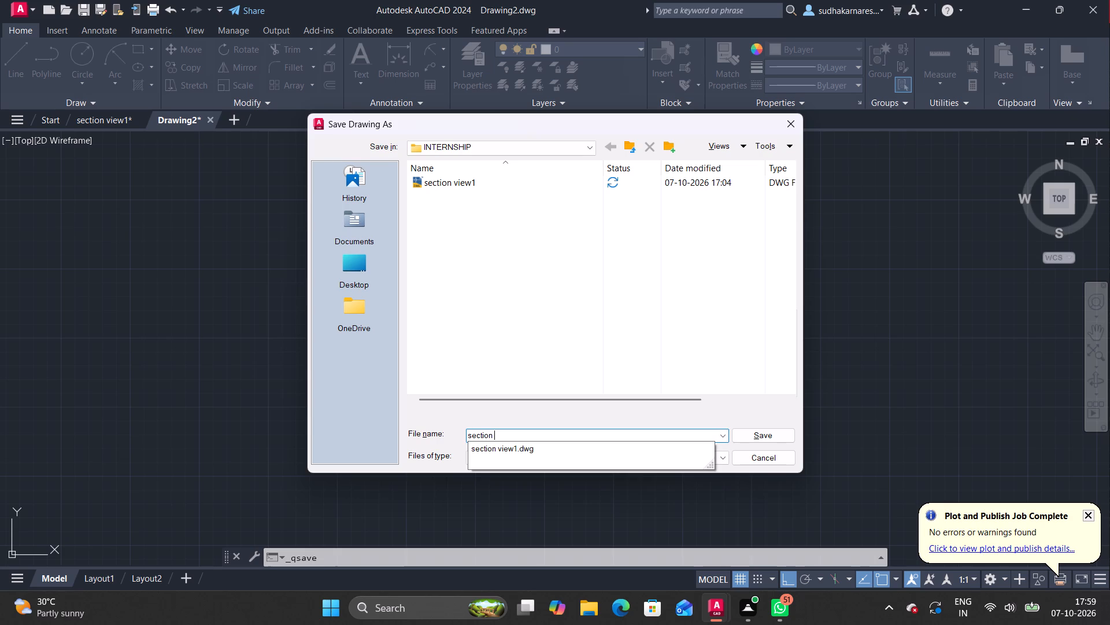
pyautogui.write('view')
pyautogui.press('2')
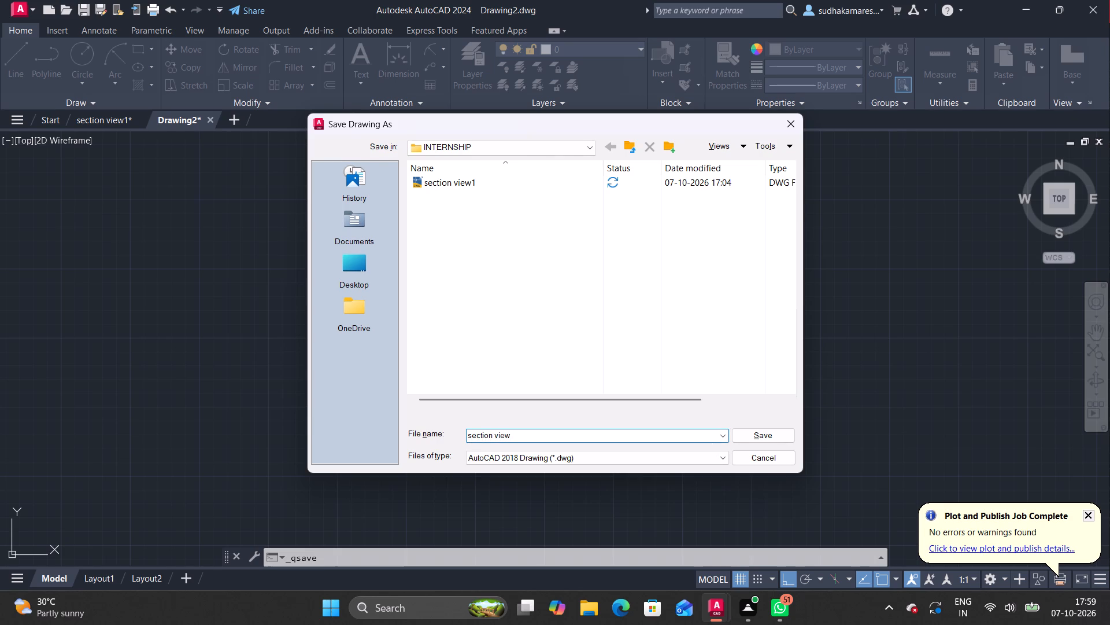
pyautogui.press('Return')
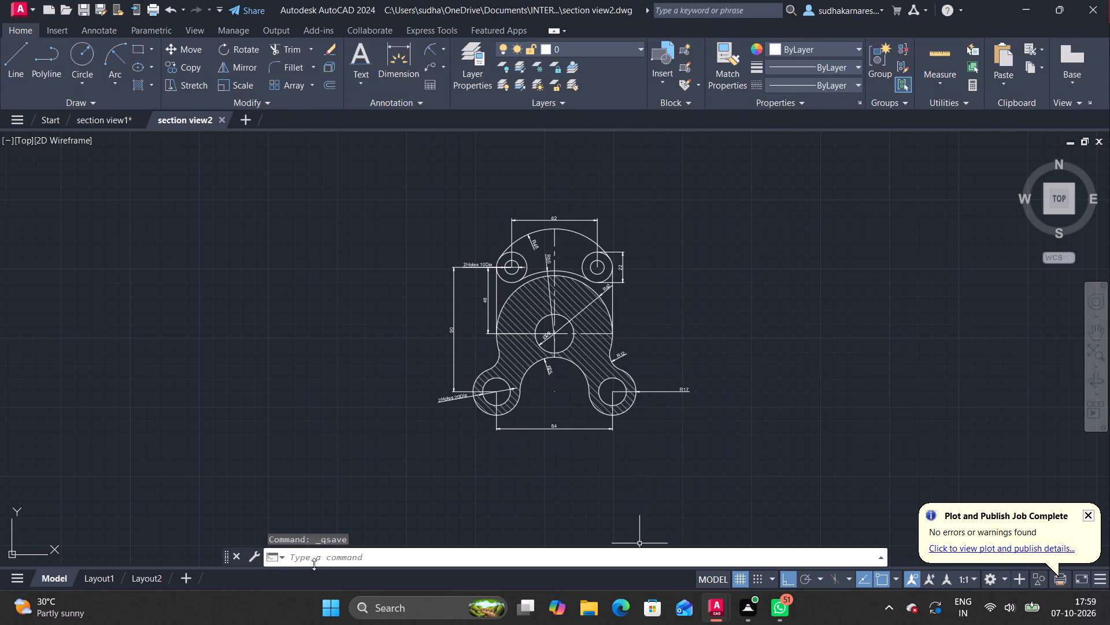
# Set up a plot with AutoCAD PDF (High Quality Print).pc3 and a window plot area enclosing the whole dimensioned part.
pyautogui.hotkey('ctrl', 'p')
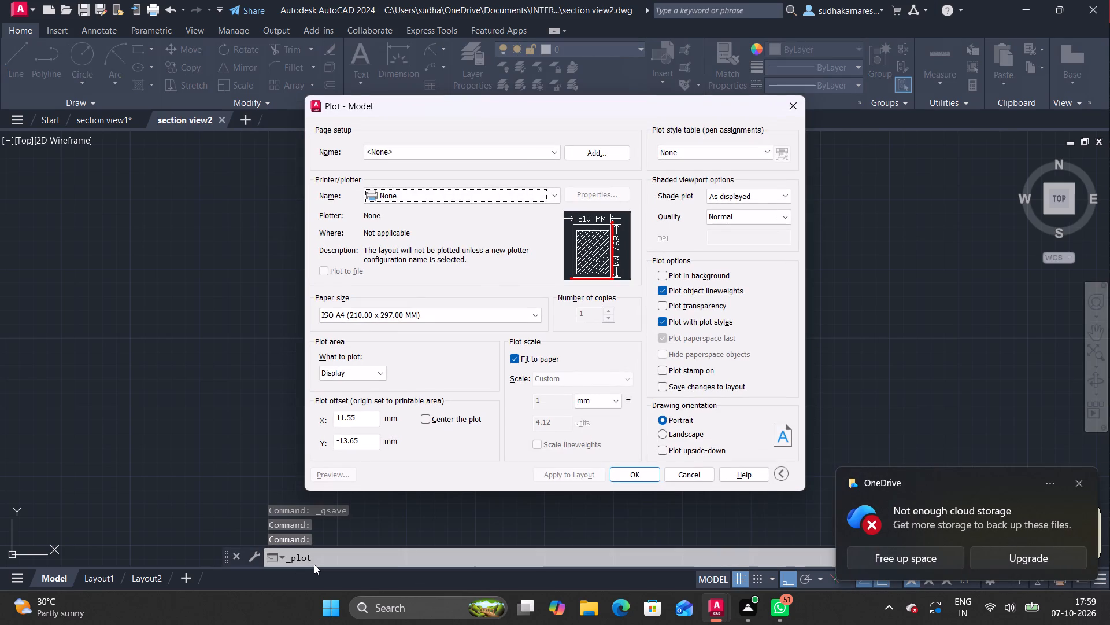
pyautogui.click(390, 197)
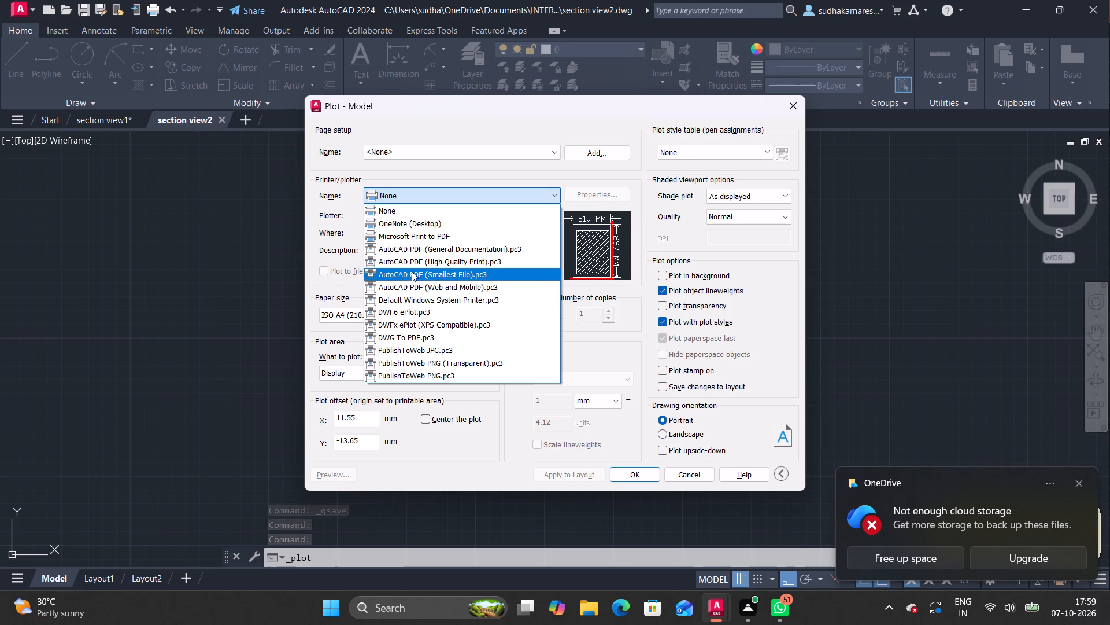
pyautogui.click(413, 260)
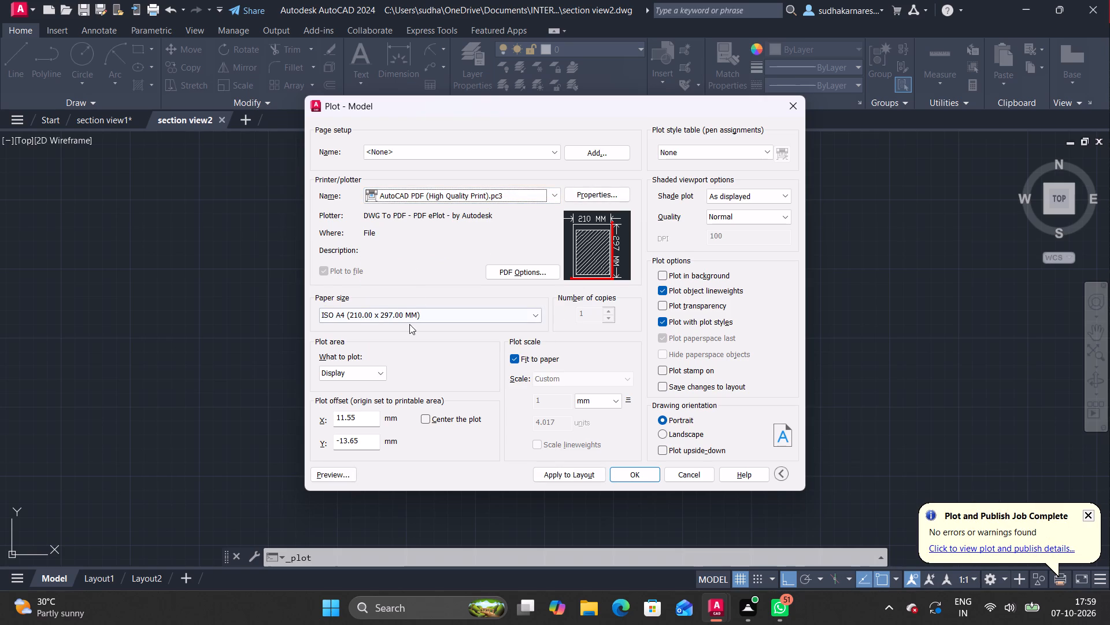
pyautogui.click(363, 373)
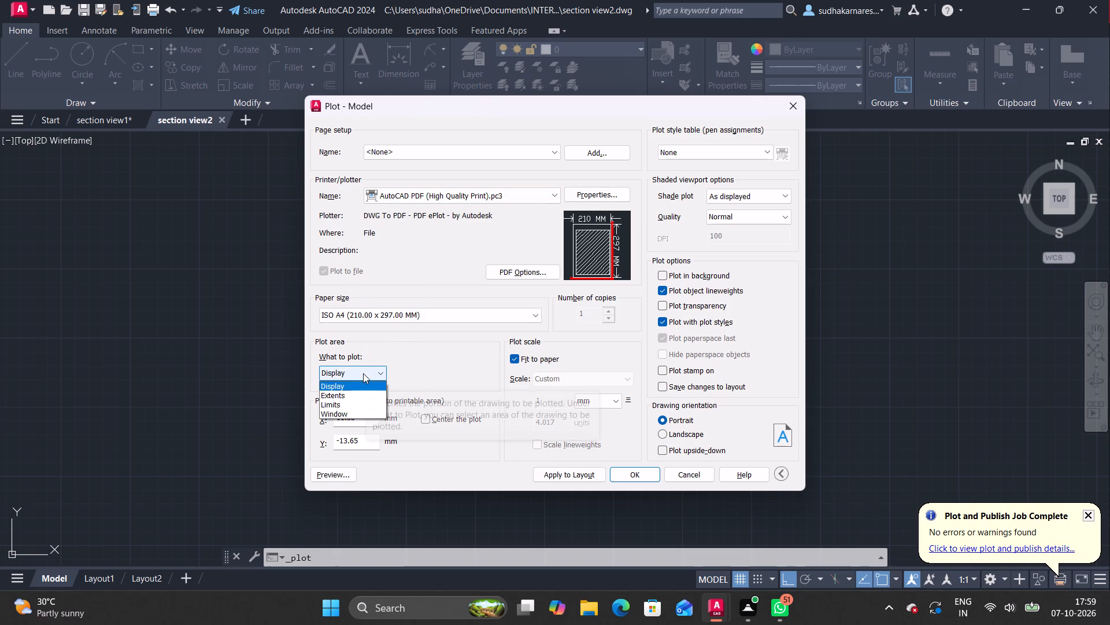
pyautogui.click(354, 411)
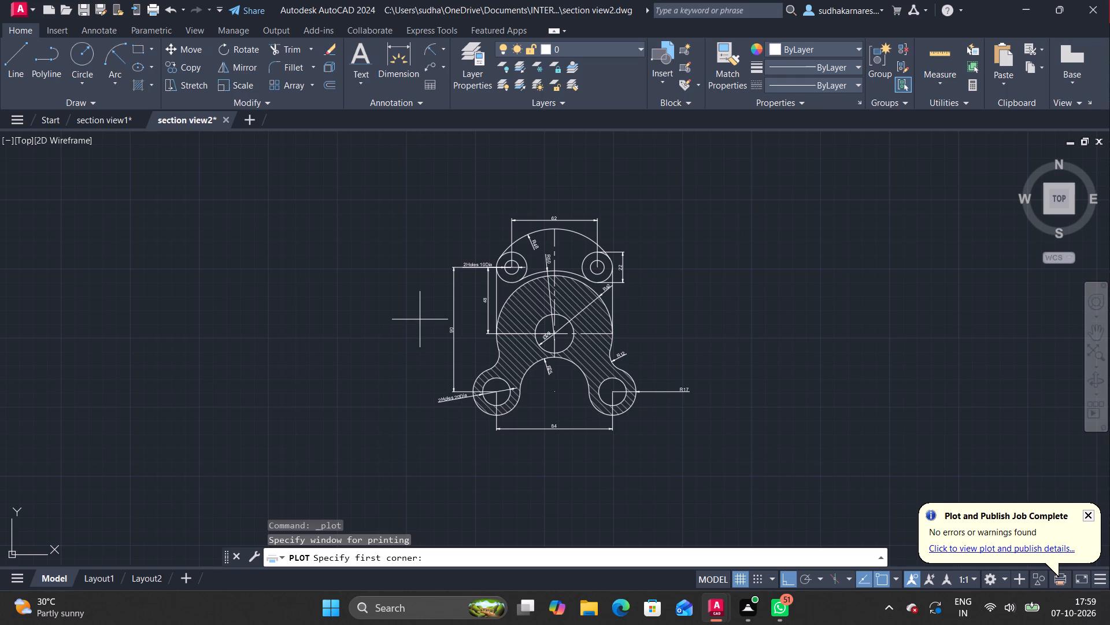
pyautogui.click(410, 196)
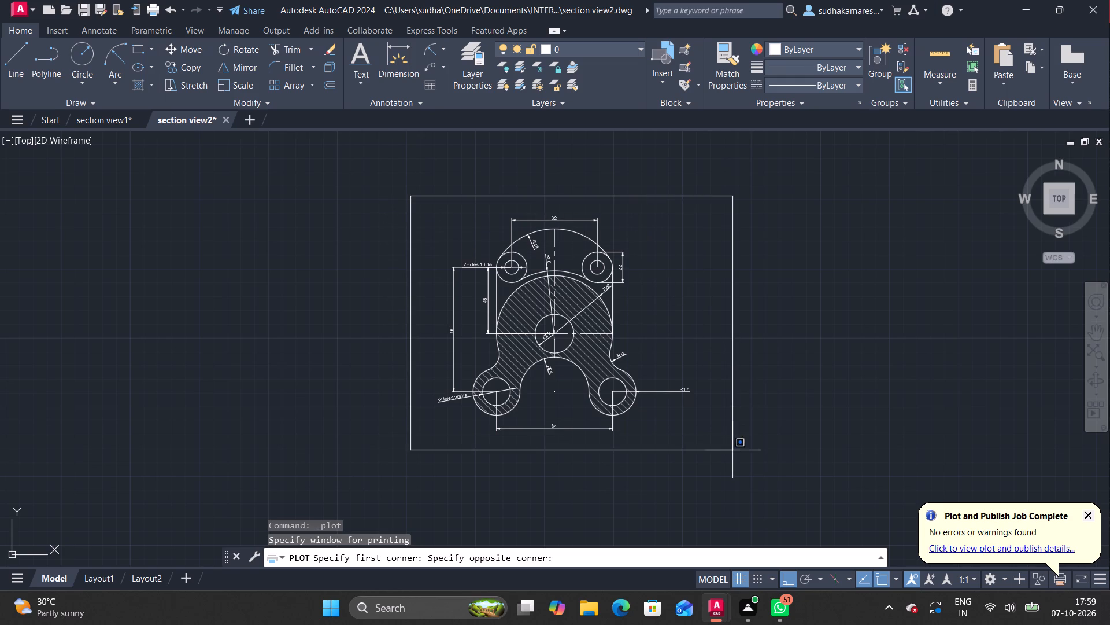
pyautogui.click(714, 471)
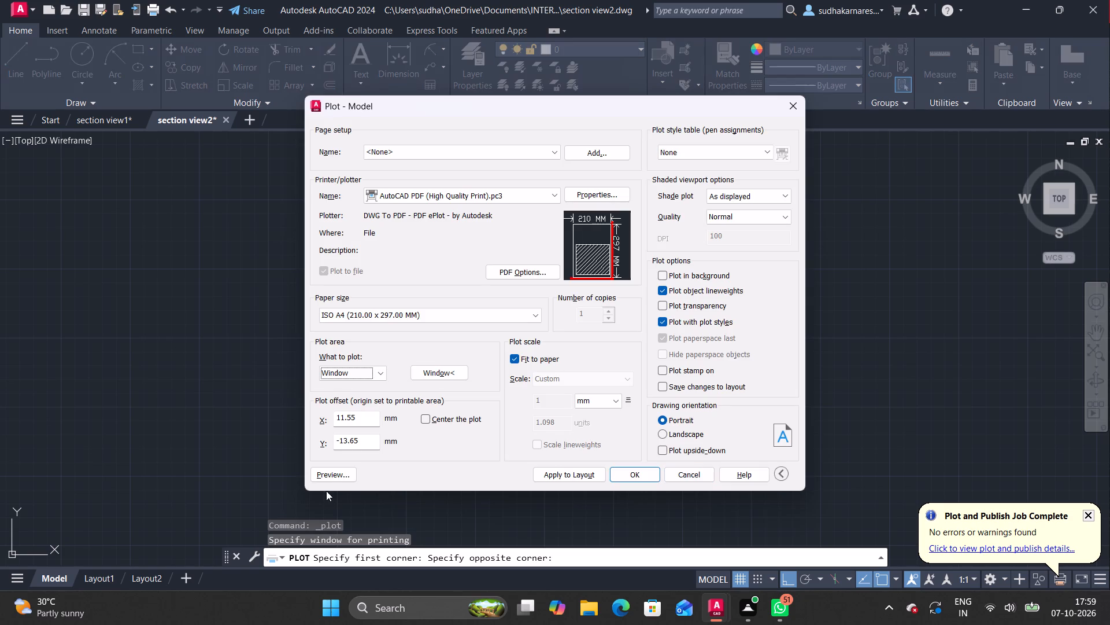
# Preview the plot and output it as section view2-Model.pdf in the INTERNSHIP folder.
pyautogui.click(326, 478)
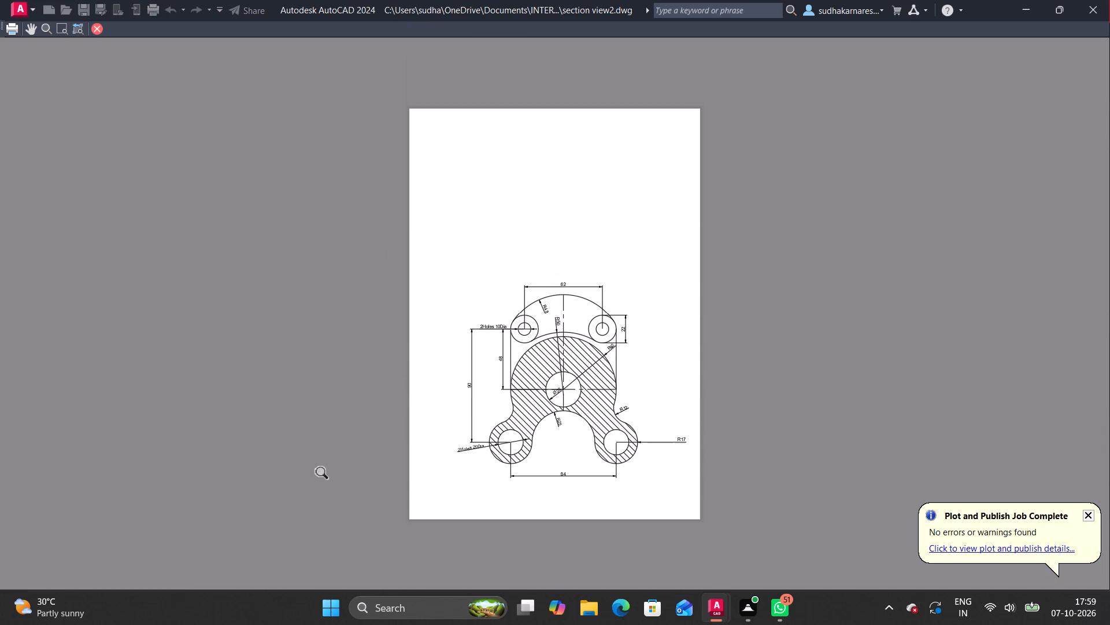
pyautogui.click(98, 29)
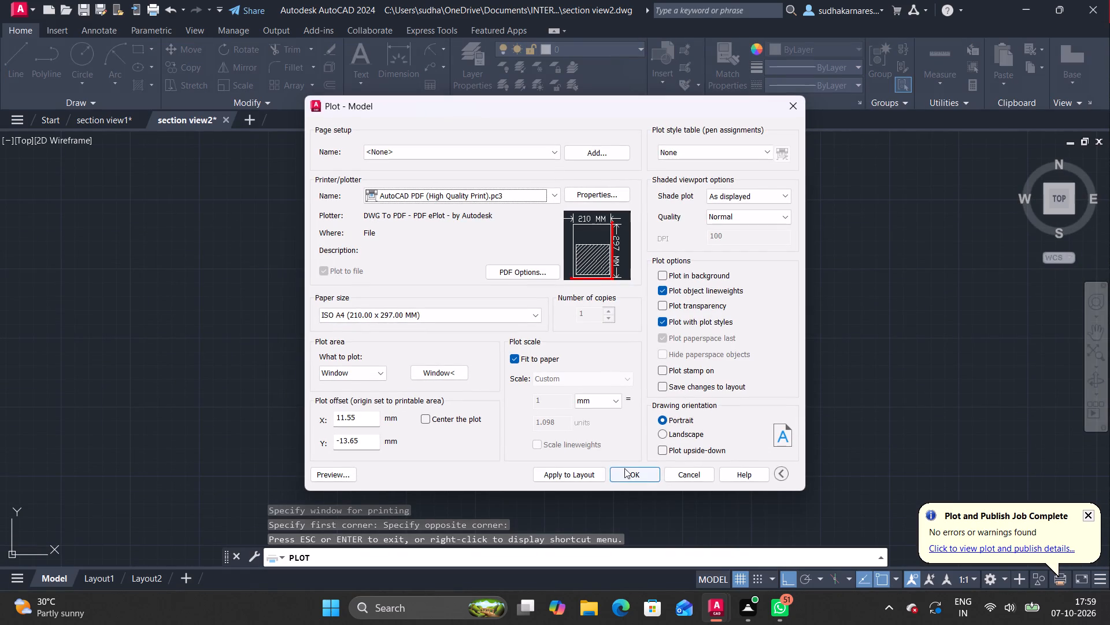
pyautogui.click(621, 470)
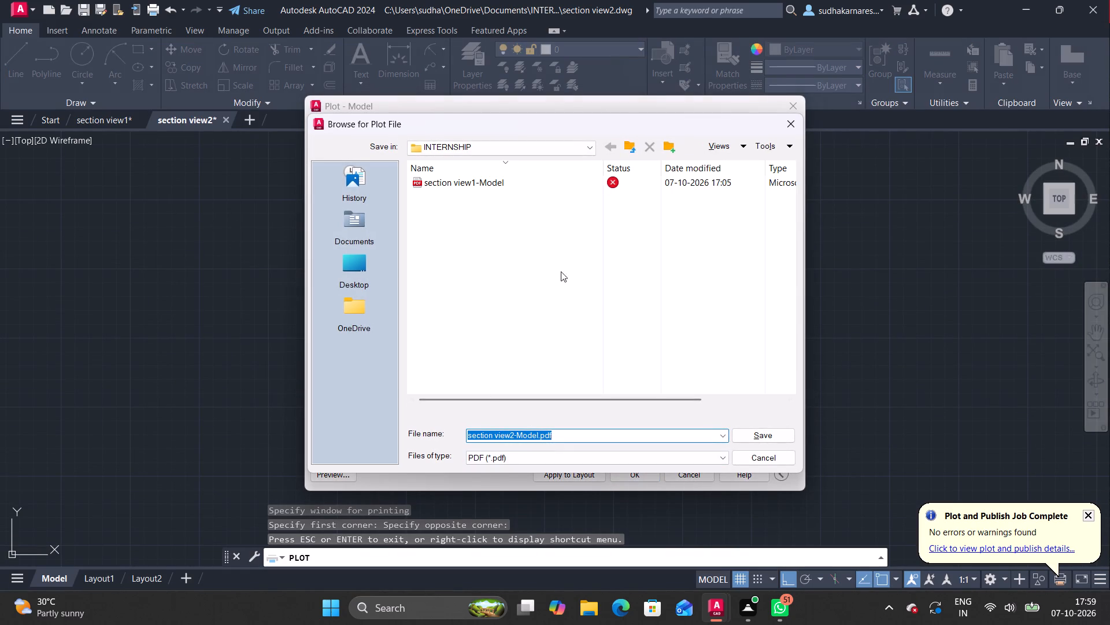
pyautogui.click(772, 437)
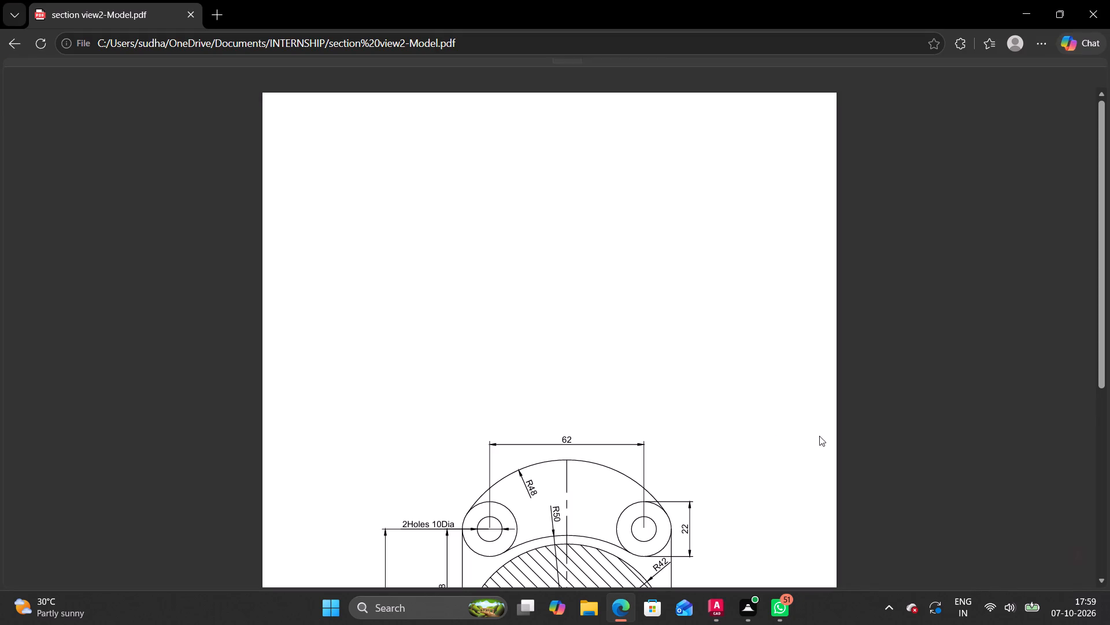
# Examine the hatched part and its dimensions in the plotted PDF in Microsoft Edge.
pyautogui.scroll(-7, 515, 429)
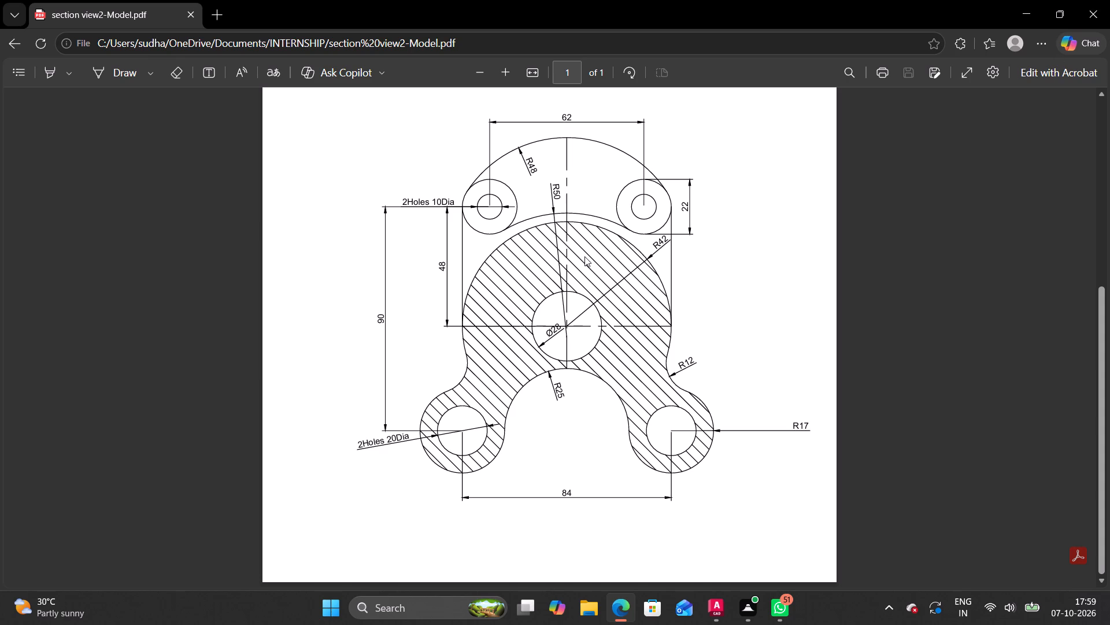
pyautogui.scroll(-3, 584, 256)
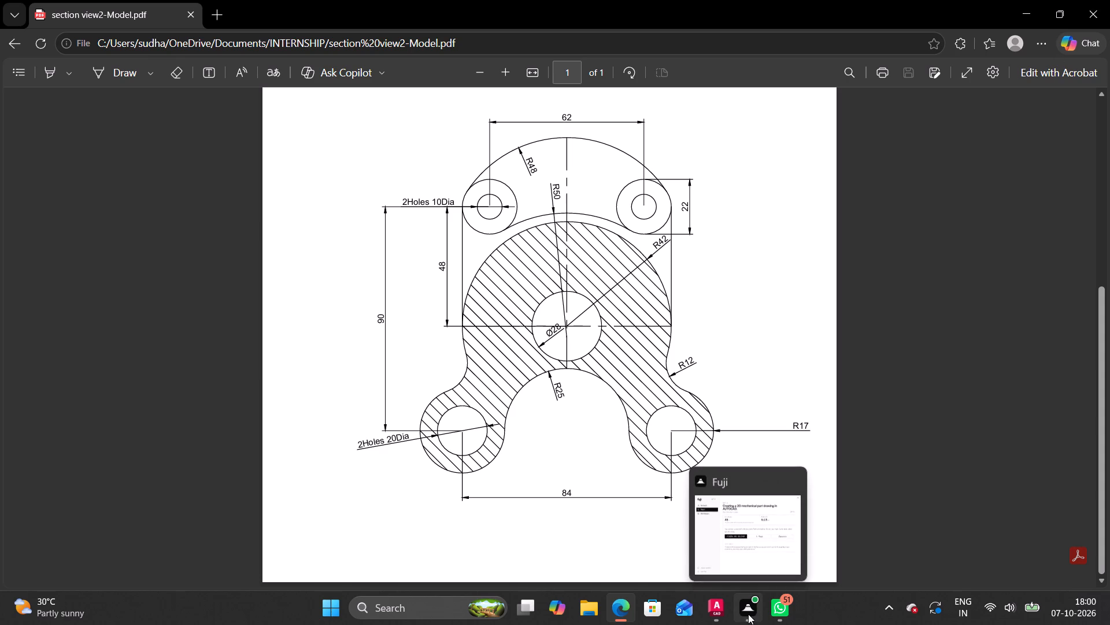